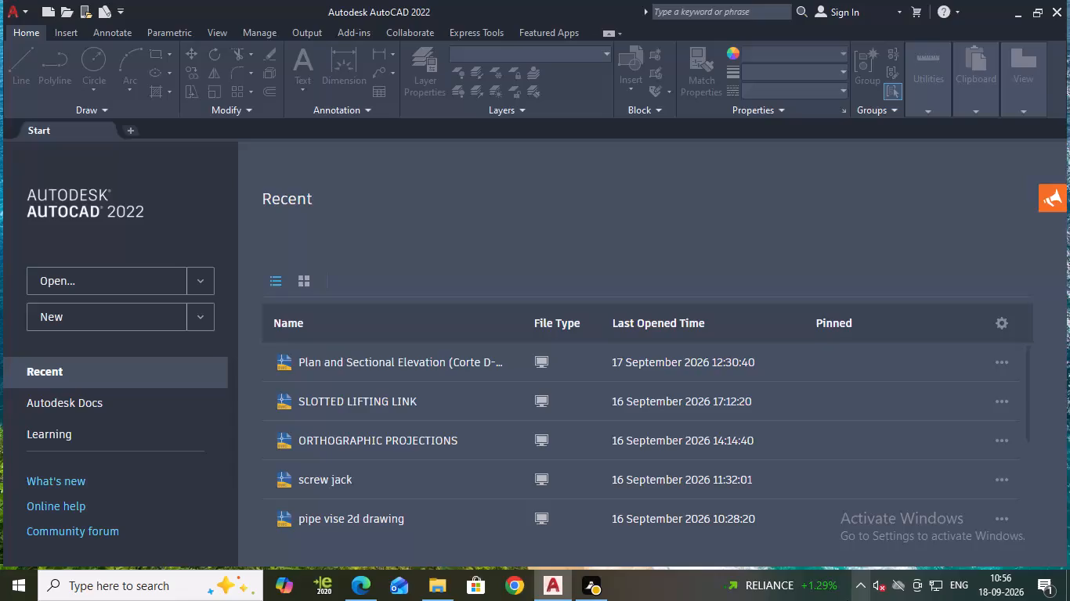
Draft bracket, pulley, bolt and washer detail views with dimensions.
Turn on command log file recording with the LOGFILEON command.
{"action": "scroll", "coordinate": [641, 452], "scroll_direction": "down", "scroll_amount": 3}
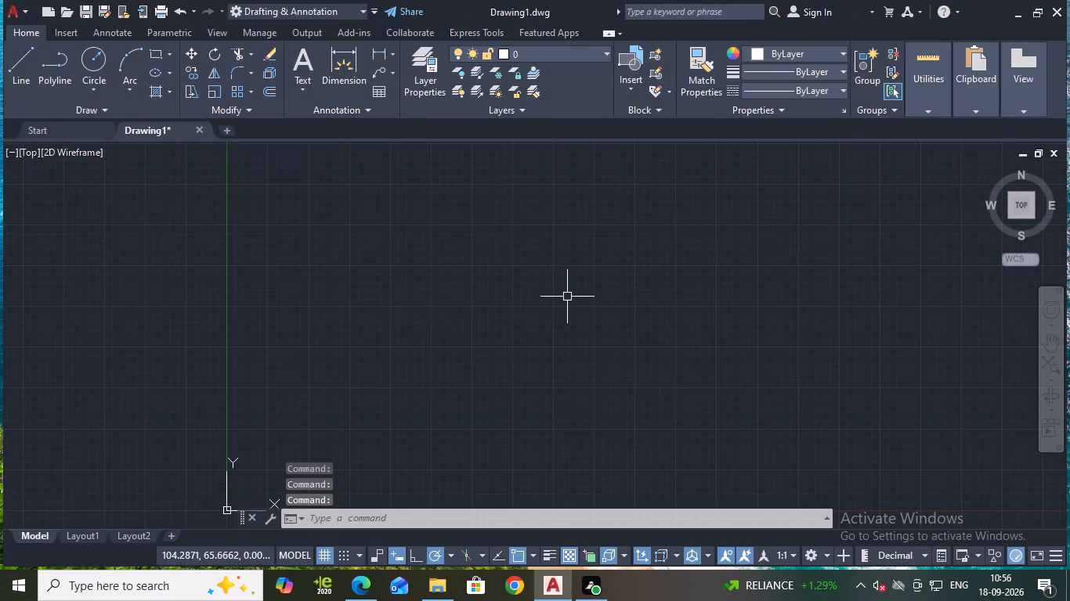
{"action": "scroll", "coordinate": [563, 278], "scroll_direction": "down", "scroll_amount": 2}
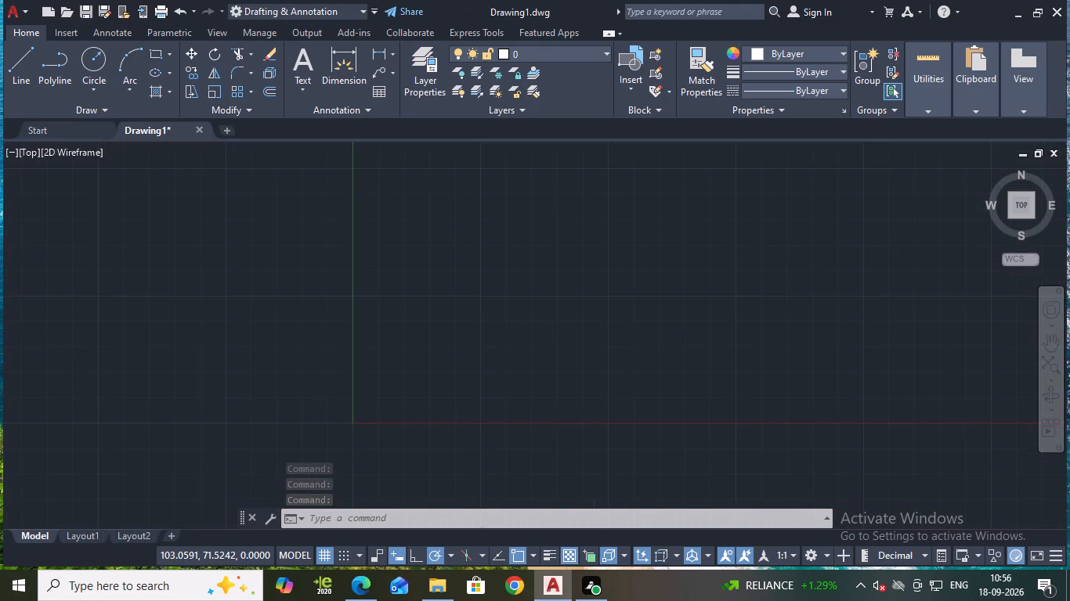
{"action": "scroll", "coordinate": [563, 278], "scroll_direction": "up", "scroll_amount": 1}
{"action": "middle_click_drag", "start_coordinate": [660, 212], "coordinate": [467, 352]}
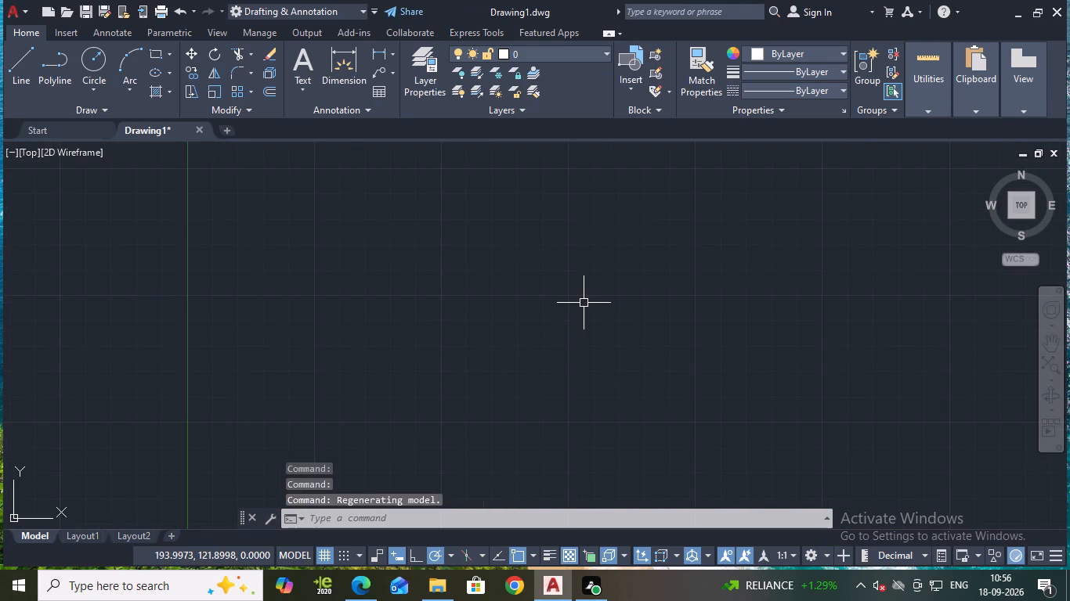
{"action": "type", "text": "lo"}
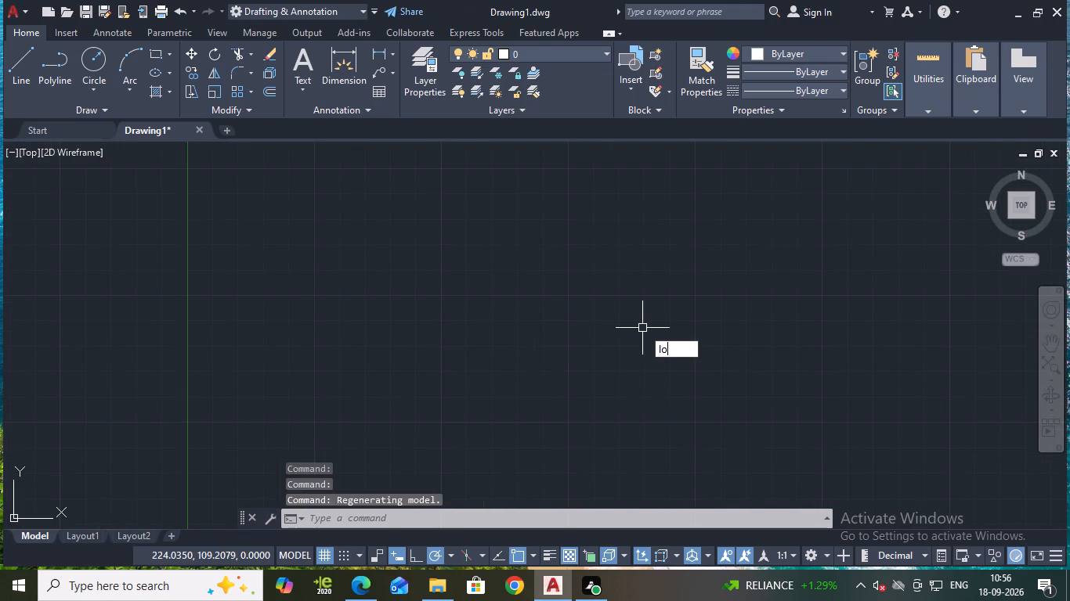
{"action": "key", "text": "g"}
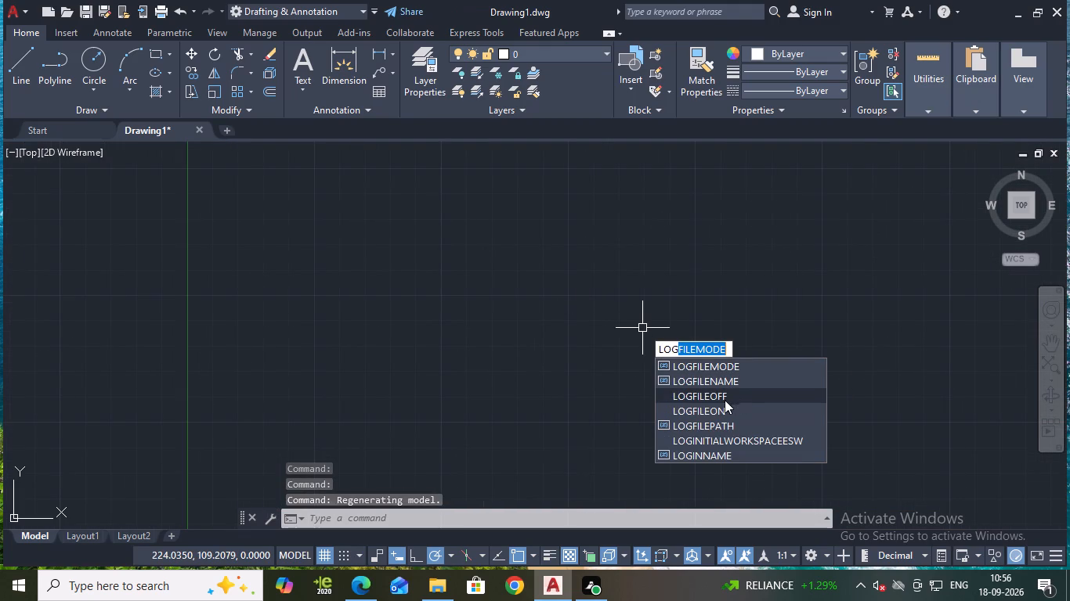
{"action": "left_click", "coordinate": [722, 411]}
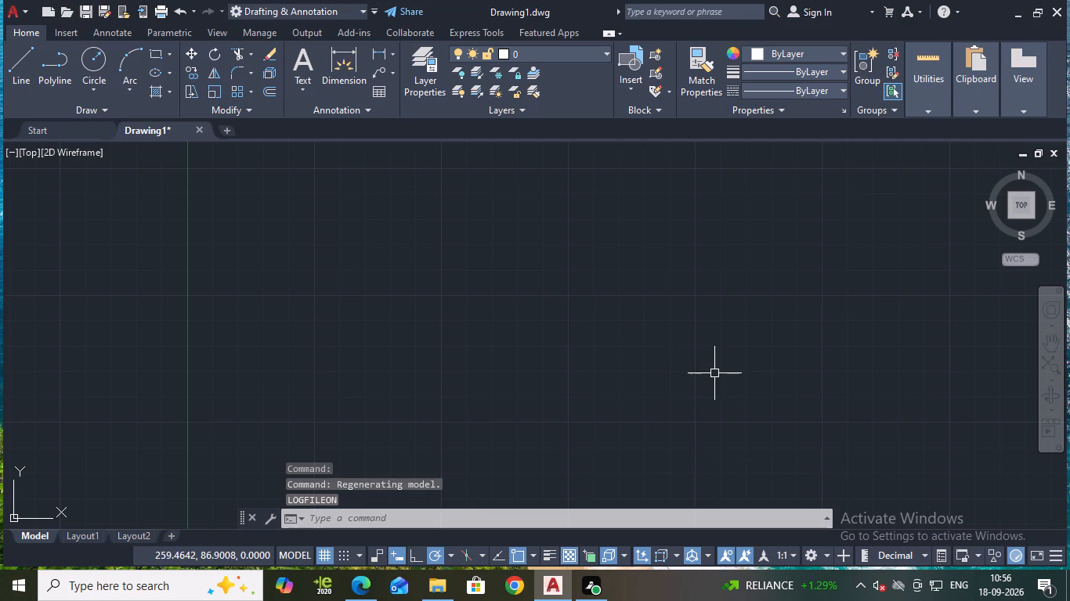
Set the model space limits from 0,0 to 1000,1000 and apply Zoom All to fit them.
{"action": "type", "text": "limits"}
{"action": "key", "text": "Return"}
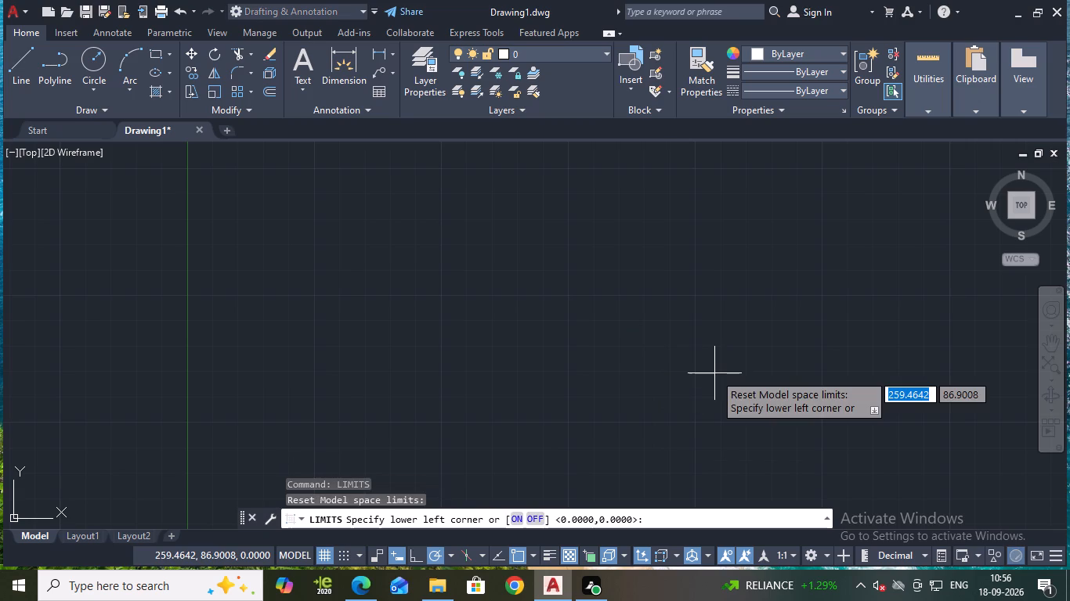
{"action": "key", "text": "0"}
{"action": "type", "text": ",0"}
{"action": "key", "text": "Return"}
{"action": "type", "text": "1000"}
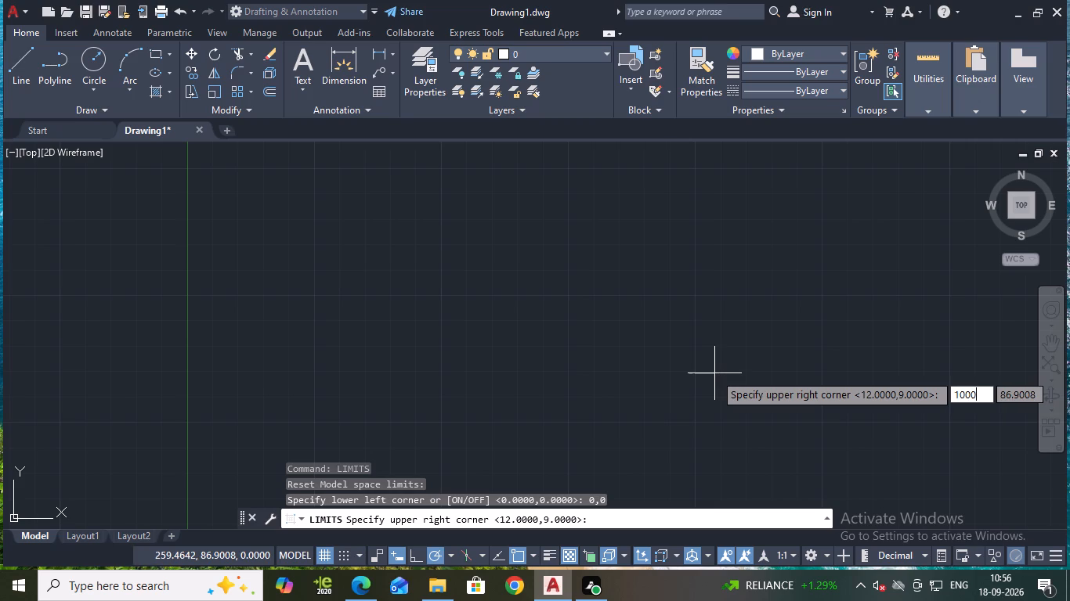
{"action": "type", "text": ",1000"}
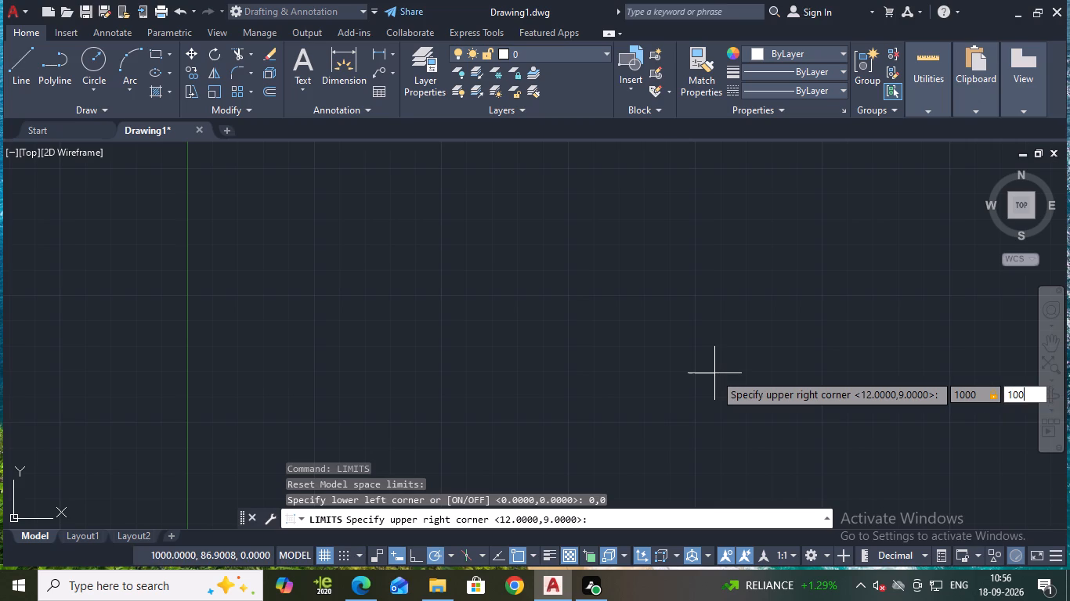
{"action": "key", "text": "Return"}
{"action": "key", "text": "z"}
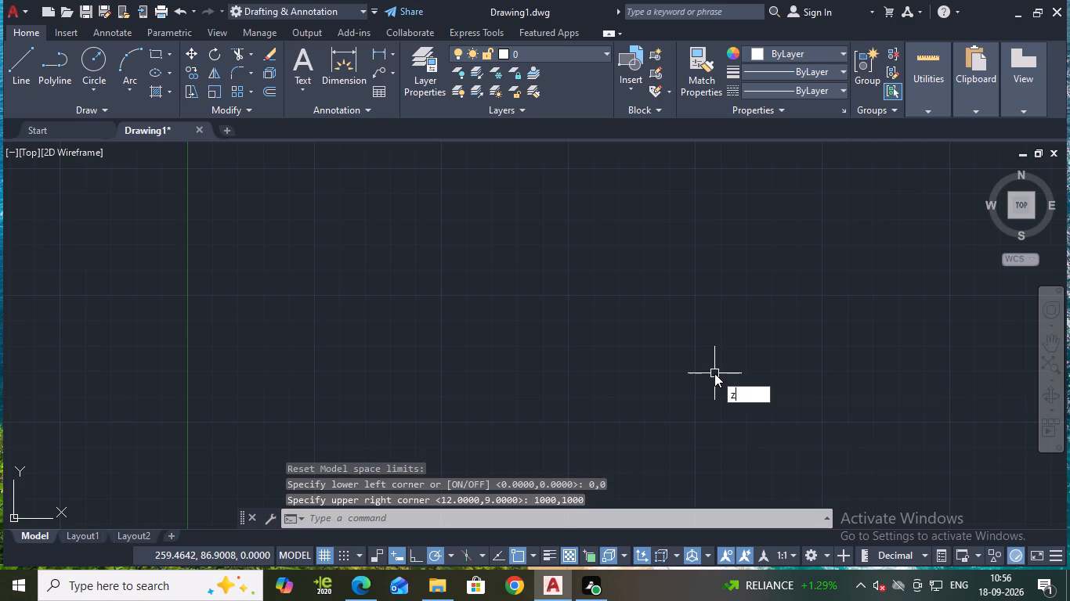
{"action": "key", "text": "Return"}
{"action": "key", "text": "a"}
{"action": "key", "text": "Return"}
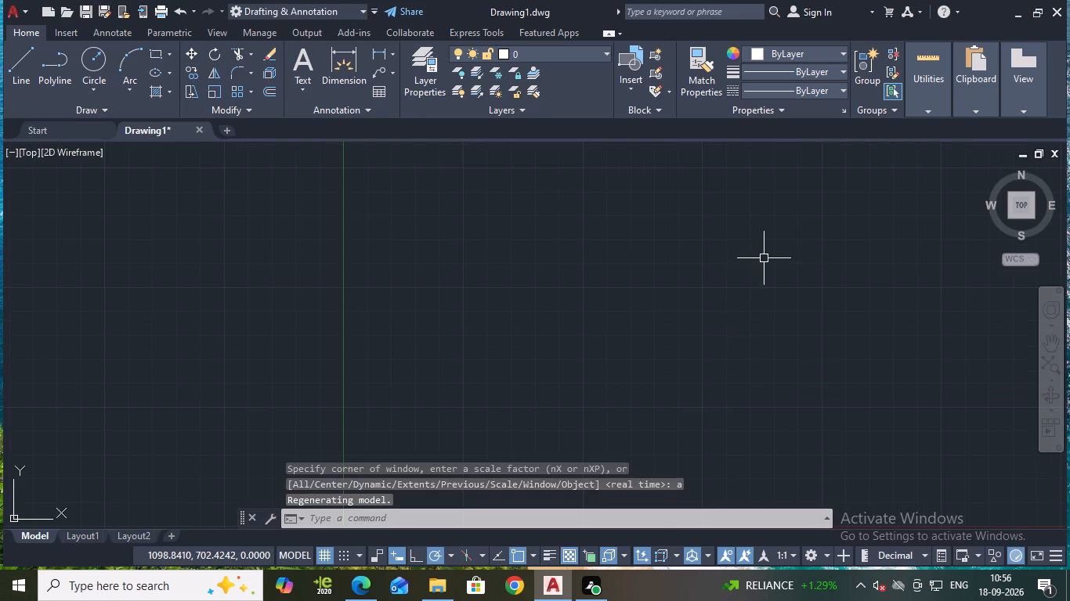
Turn off the grid display in the drawing area.
{"action": "scroll", "coordinate": [764, 256], "scroll_direction": "up", "scroll_amount": 1}
{"action": "middle_click_drag", "start_coordinate": [764, 256], "coordinate": [503, 337]}
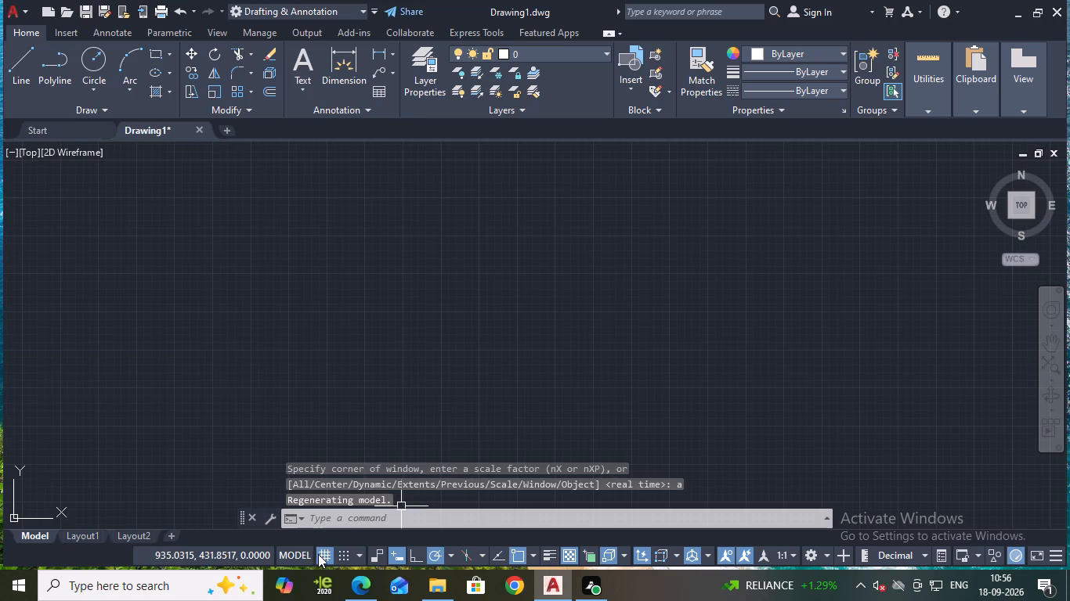
{"action": "left_click", "coordinate": [319, 554]}
{"action": "middle_click_drag", "start_coordinate": [532, 336], "coordinate": [573, 341]}
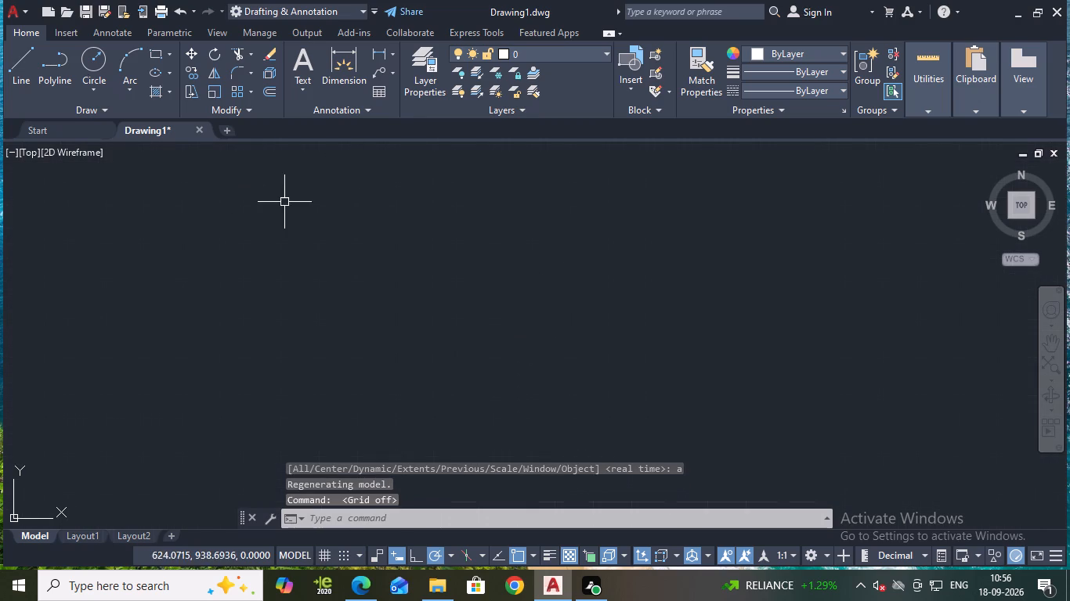
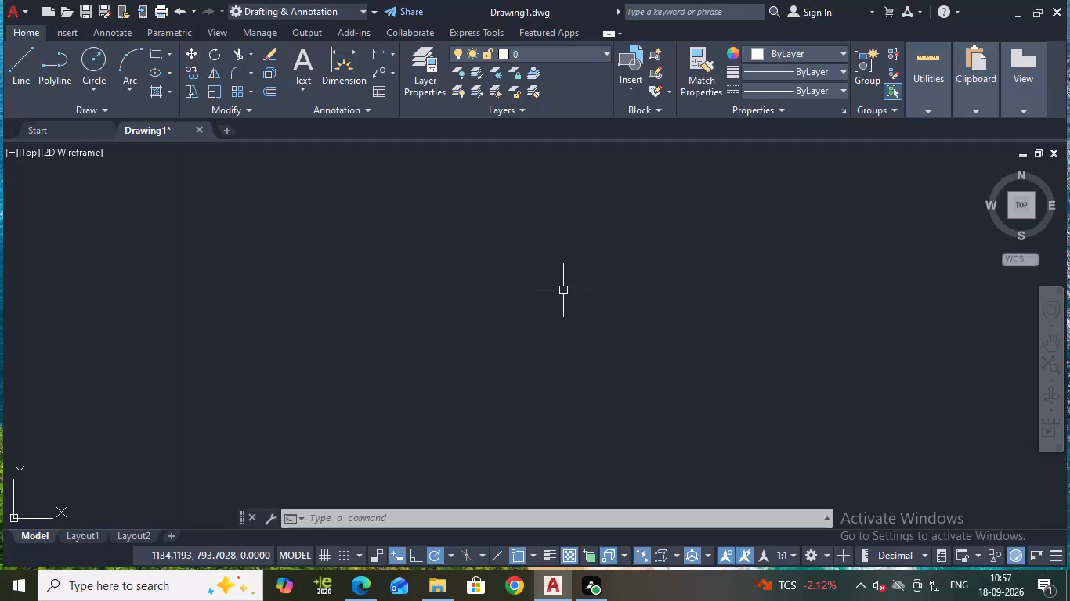
Draw a horizontal base line 90 units long in the empty drawing area.
{"action": "middle_click_drag", "start_coordinate": [528, 316], "coordinate": [505, 207]}
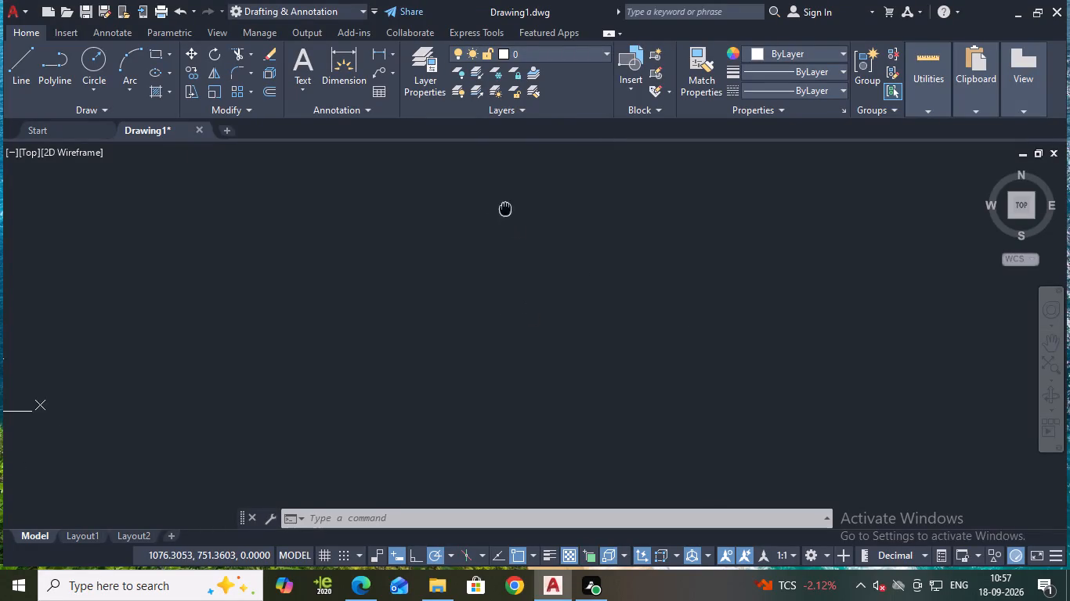
{"action": "middle_click_drag", "start_coordinate": [505, 207], "coordinate": [504, 207]}
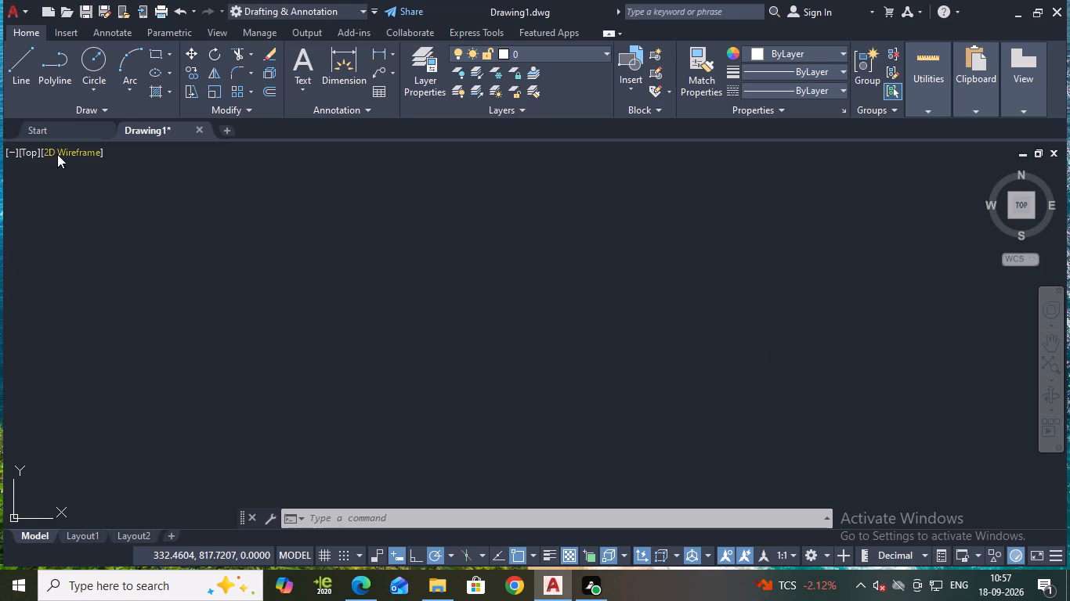
{"action": "left_click", "coordinate": [22, 61]}
{"action": "left_click", "coordinate": [383, 329]}
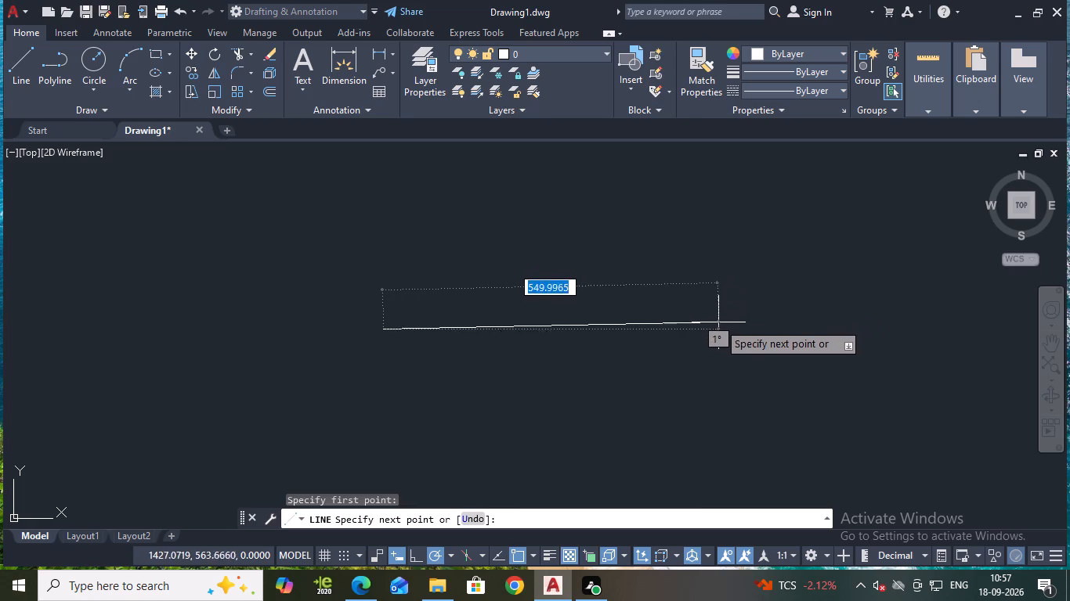
{"action": "type", "text": "90"}
{"action": "key", "text": "Return"}
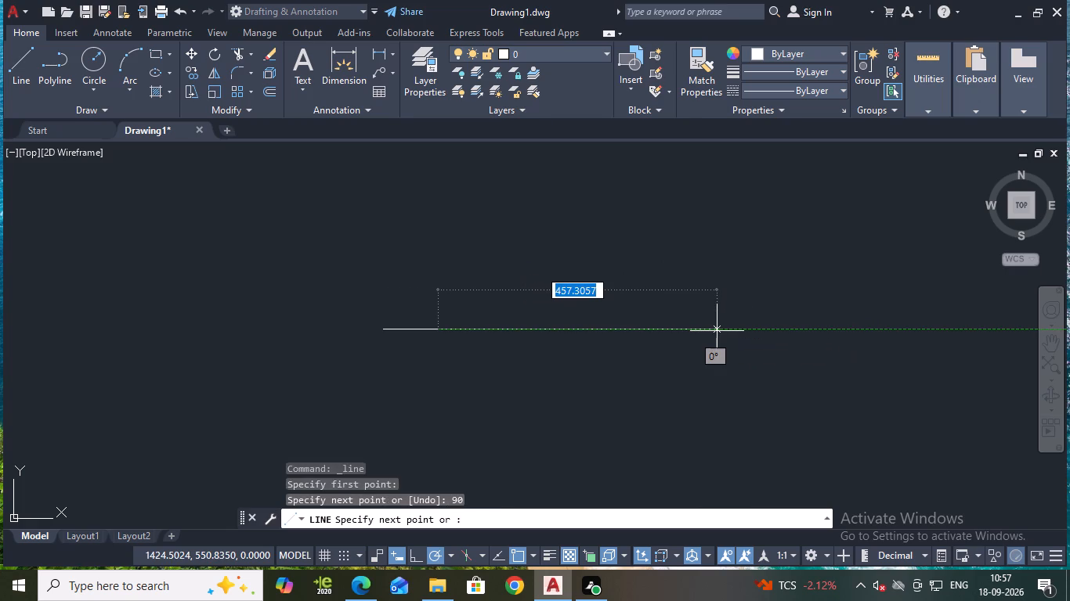
{"action": "scroll", "coordinate": [472, 334], "scroll_direction": "up", "scroll_amount": 2}
{"action": "middle_click_drag", "start_coordinate": [471, 334], "coordinate": [736, 365]}
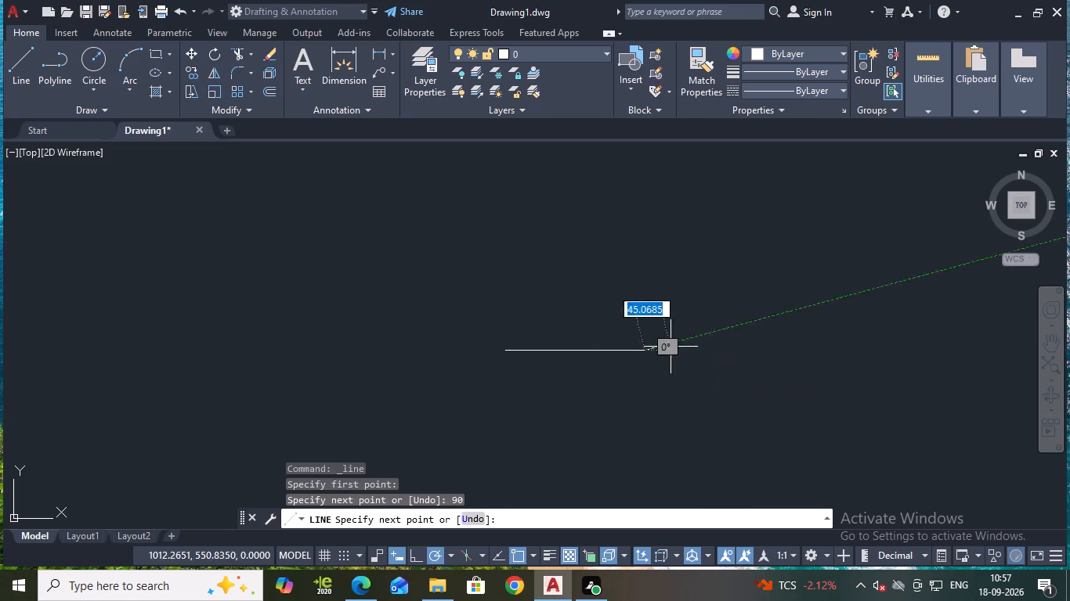
{"action": "scroll", "coordinate": [624, 338], "scroll_direction": "up", "scroll_amount": 4}
{"action": "scroll", "coordinate": [624, 337], "scroll_direction": "down", "scroll_amount": 2}
{"action": "middle_click_drag", "start_coordinate": [624, 338], "coordinate": [714, 320]}
{"action": "key", "text": "Escape"}
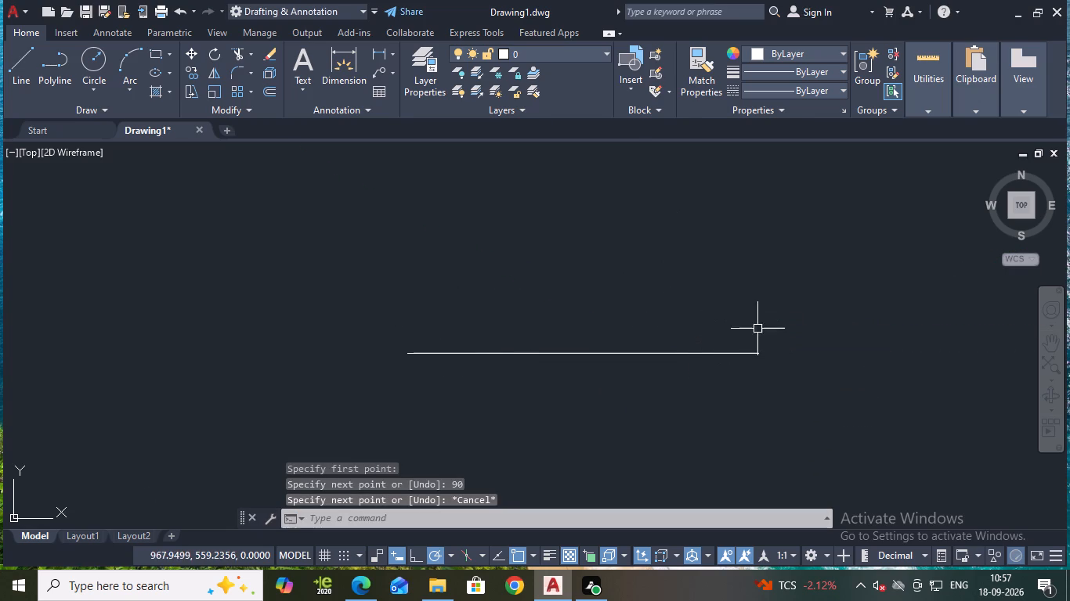
From the base line's left end, draw connected lines 15 units up, 40 units right and another 40 units right.
{"action": "key", "text": "space"}
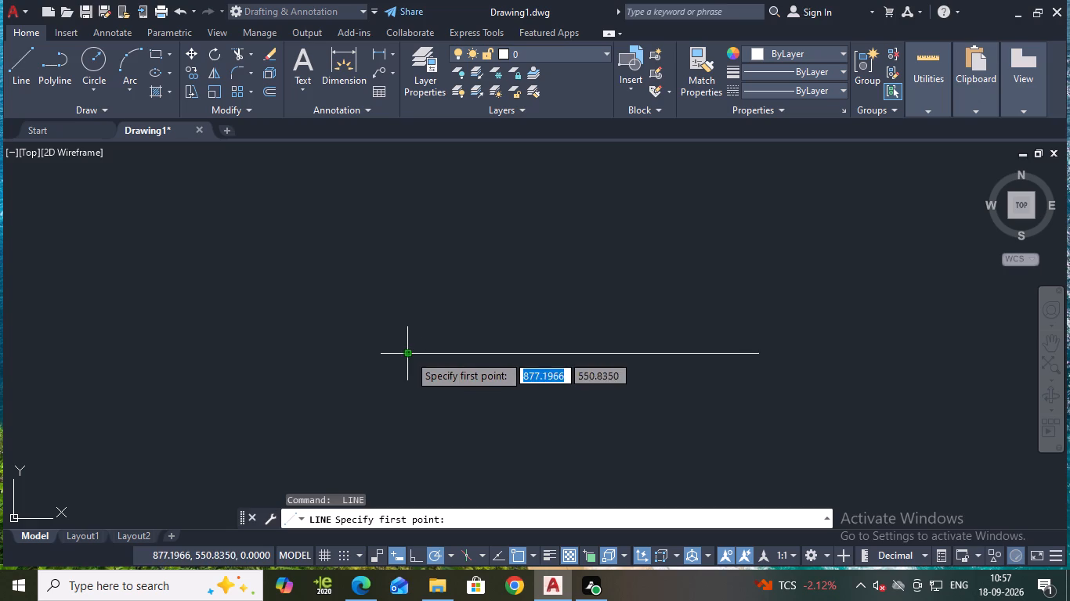
{"action": "left_click", "coordinate": [409, 354]}
{"action": "type", "text": "15"}
{"action": "key", "text": "Return"}
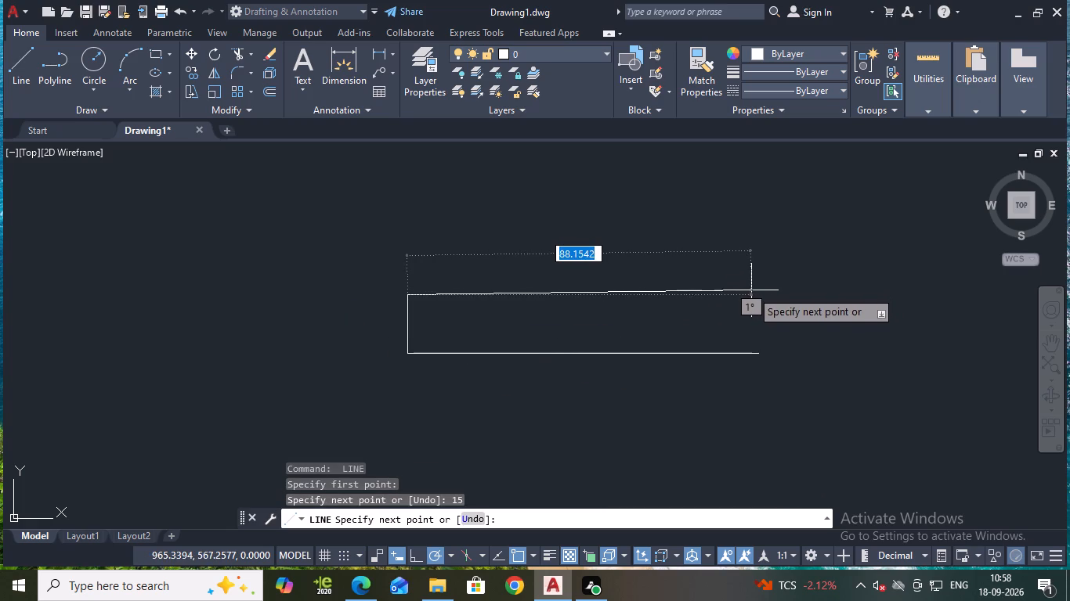
{"action": "type", "text": "40"}
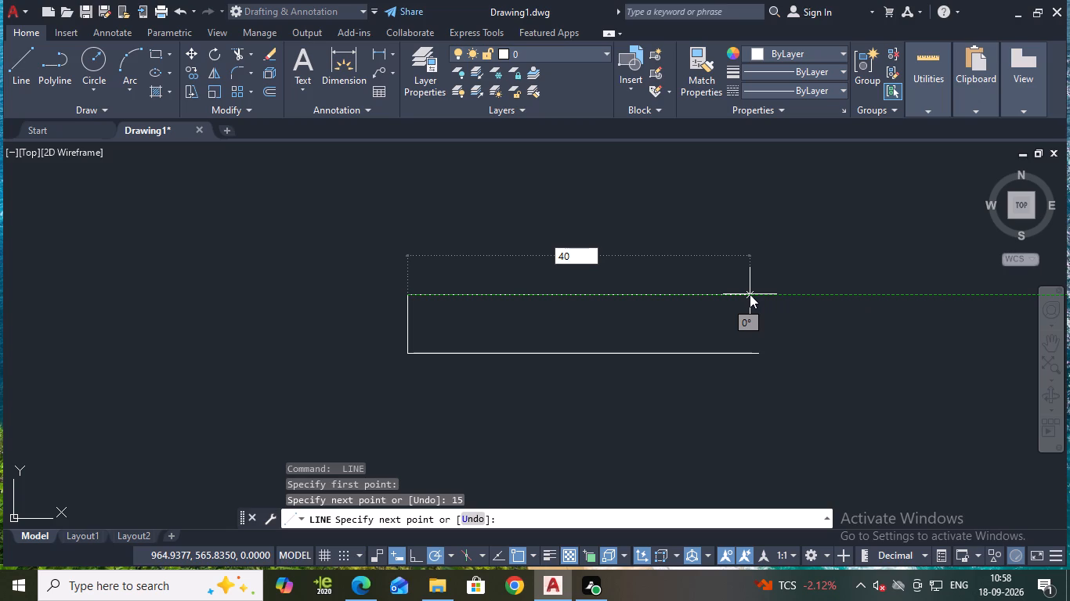
{"action": "key", "text": "Return"}
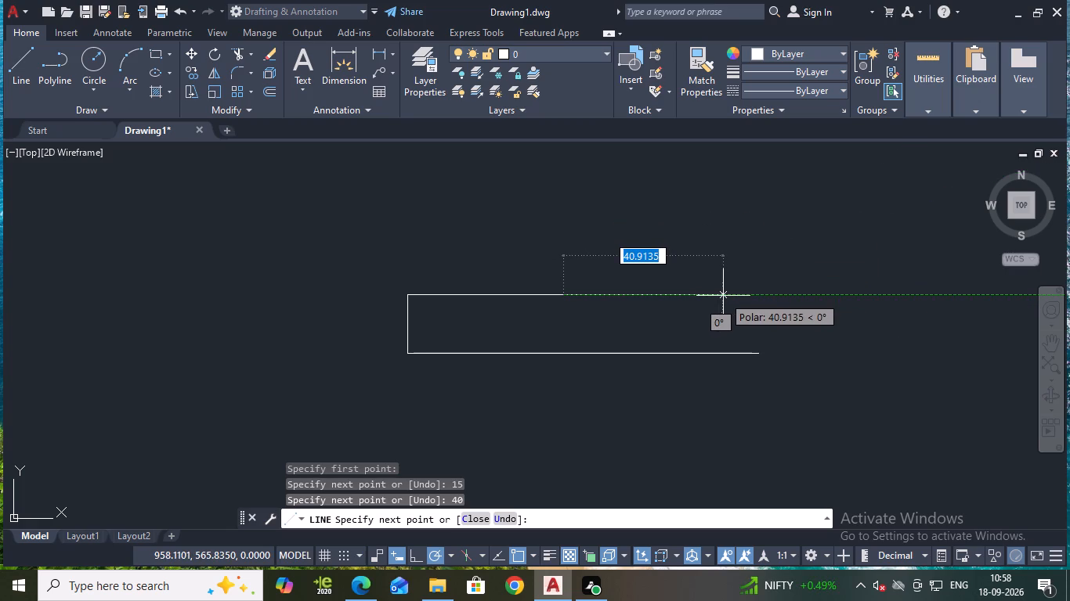
{"action": "type", "text": "40"}
{"action": "key", "text": "Return"}
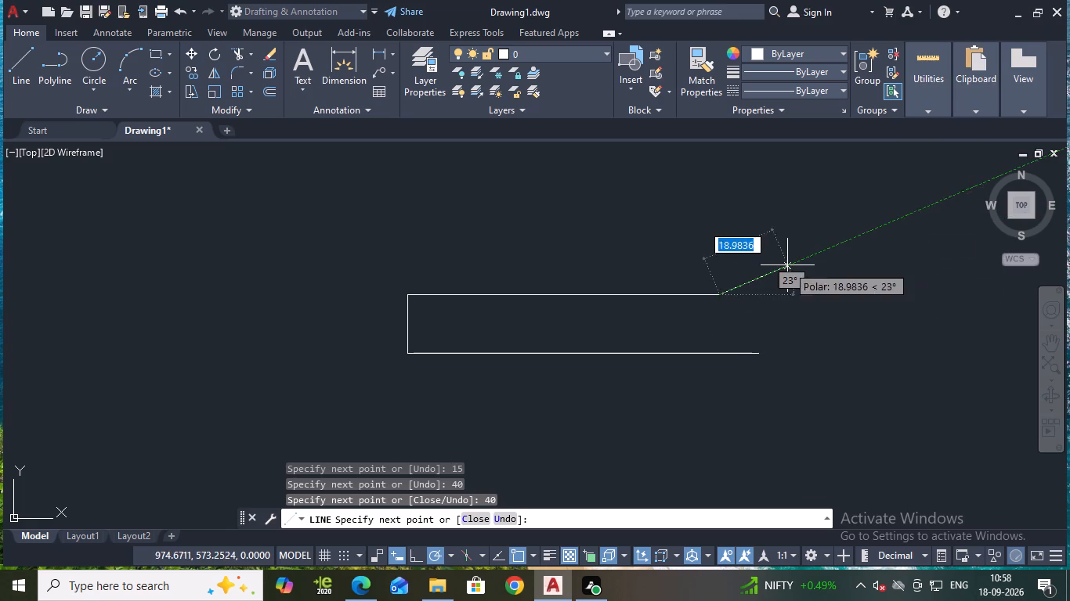
Continue the outline with a vertical line 60 units up and end the line chain.
{"action": "middle_click_drag", "start_coordinate": [793, 269], "coordinate": [793, 308]}
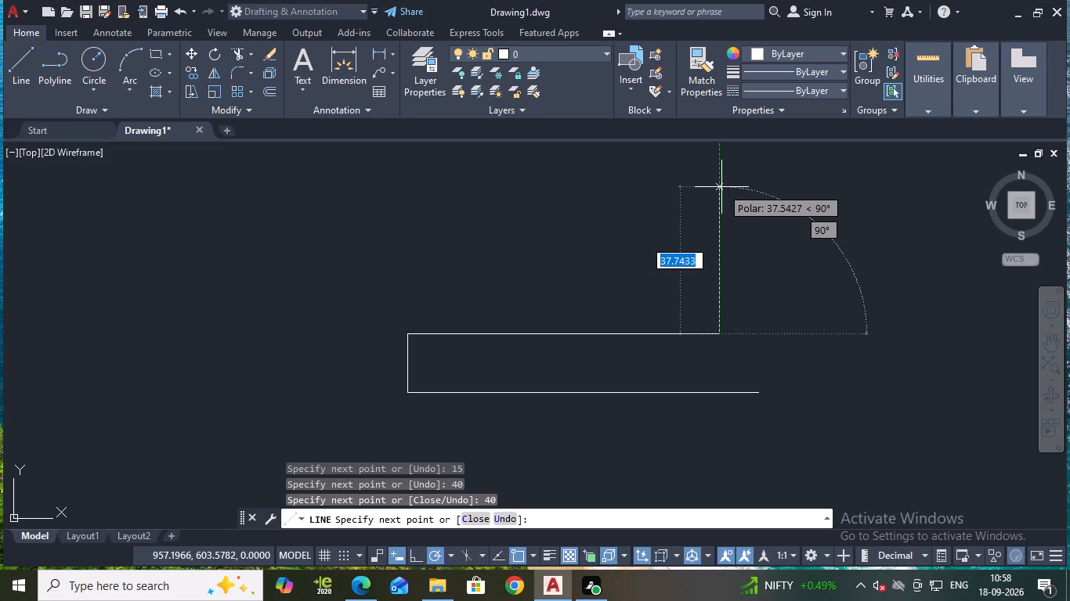
{"action": "type", "text": "60"}
{"action": "key", "text": "Return"}
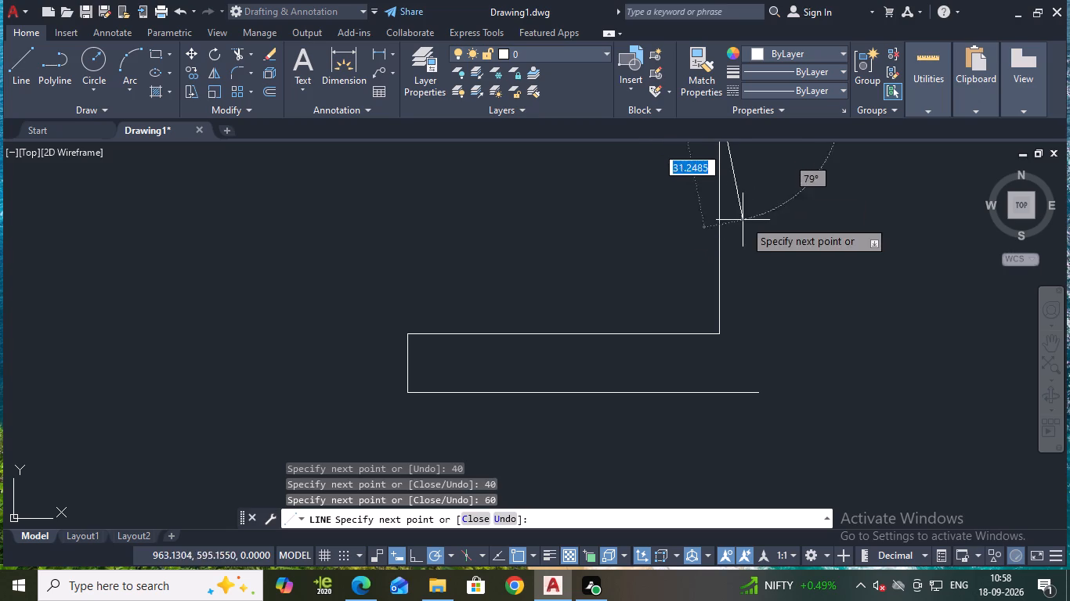
{"action": "middle_click_drag", "start_coordinate": [750, 204], "coordinate": [774, 225]}
{"action": "scroll", "coordinate": [948, 211], "scroll_direction": "down", "scroll_amount": 2}
{"action": "middle_click_drag", "start_coordinate": [899, 247], "coordinate": [901, 247]}
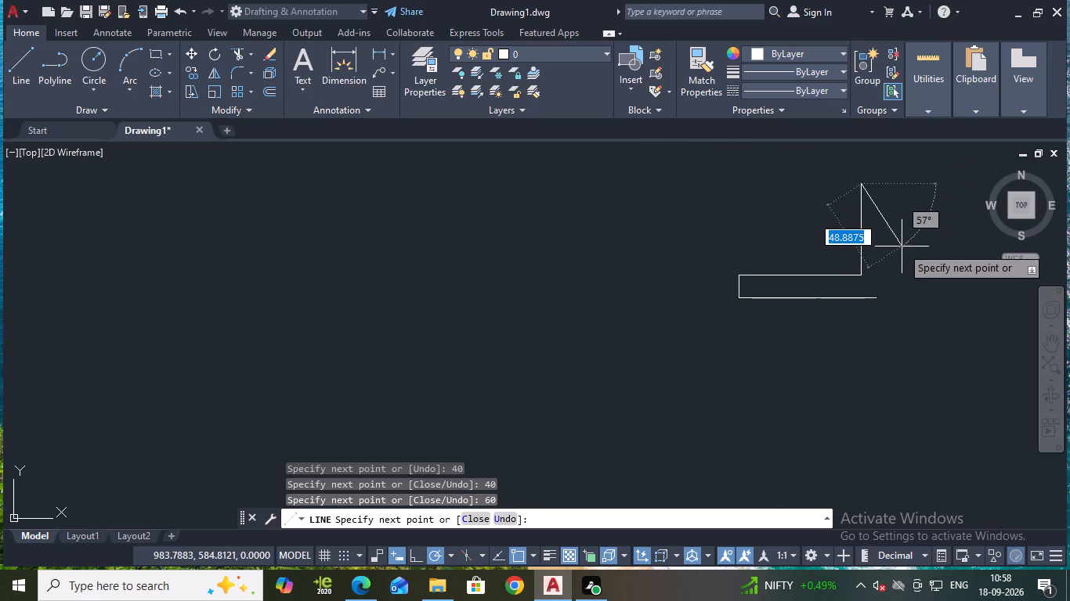
{"action": "middle_click_drag", "start_coordinate": [901, 247], "coordinate": [851, 261]}
{"action": "scroll", "coordinate": [855, 254], "scroll_direction": "up", "scroll_amount": 1}
{"action": "middle_click_drag", "start_coordinate": [854, 251], "coordinate": [855, 273]}
{"action": "key", "text": "Escape"}
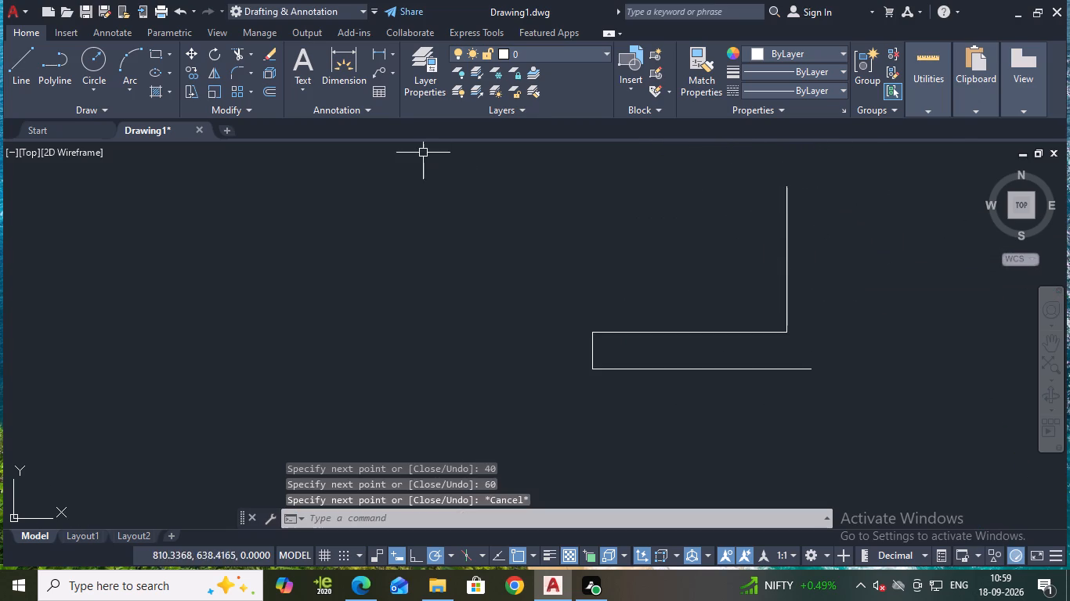
Draw a horizontal line level with the 60-unit vertical's top end, extending past it on both sides.
{"action": "left_click", "coordinate": [11, 65]}
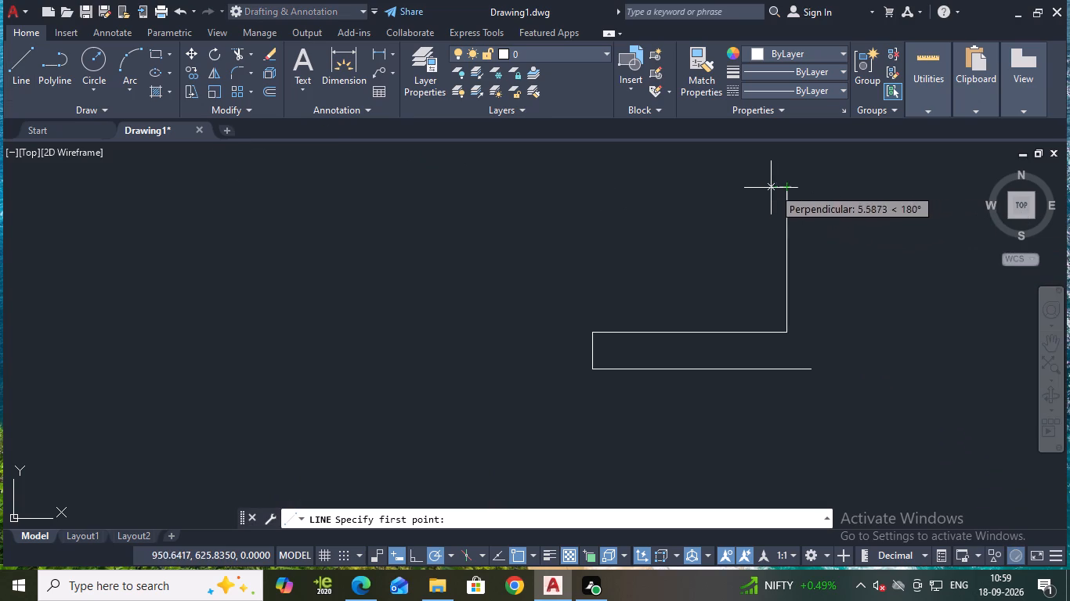
{"action": "left_click", "coordinate": [709, 189]}
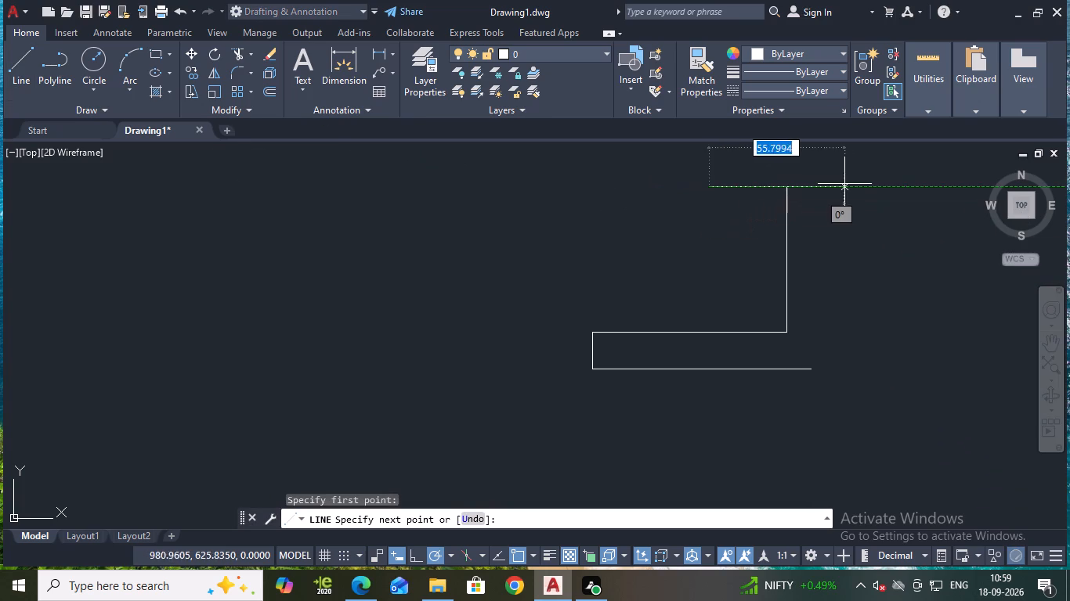
{"action": "left_click", "coordinate": [882, 188]}
{"action": "key", "text": "Escape"}
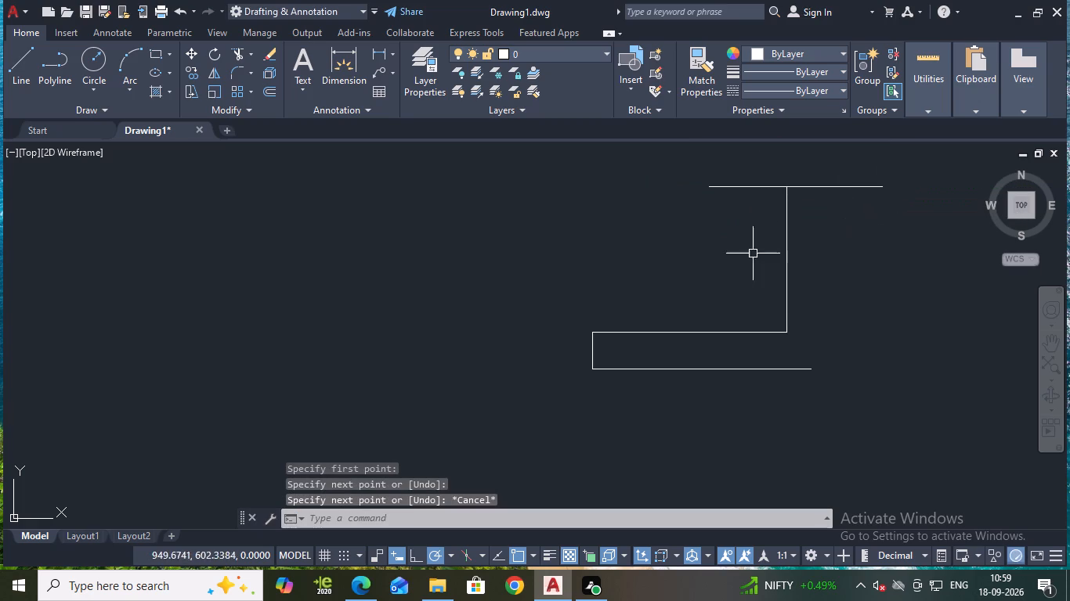
Offset the base outline's 15-unit left edge to the right at distances of 30 and 15 units.
{"action": "middle_click_drag", "start_coordinate": [620, 362], "coordinate": [614, 300]}
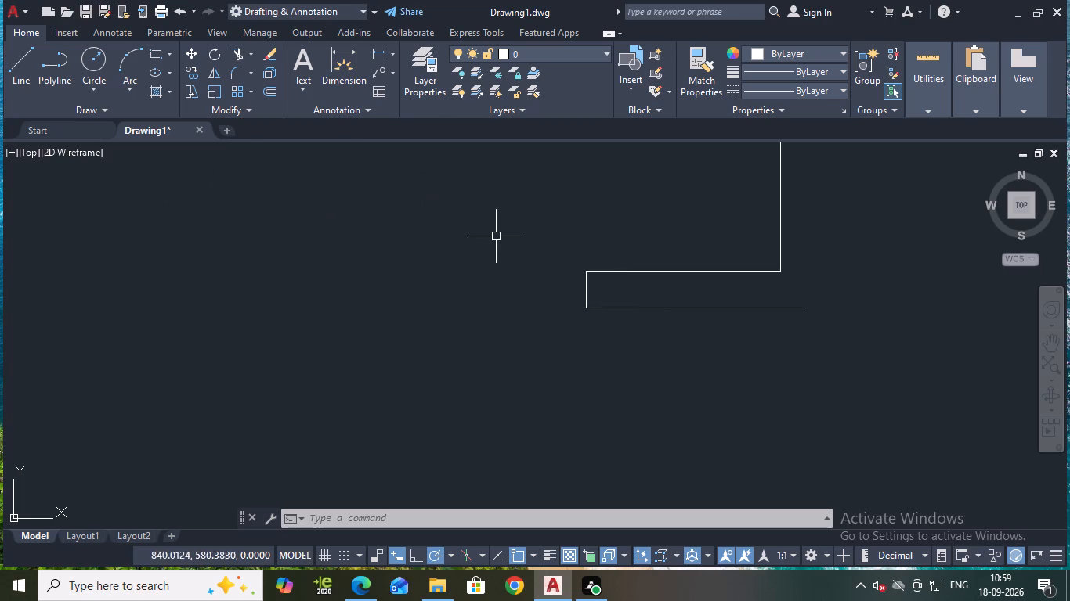
{"action": "left_click", "coordinate": [18, 70]}
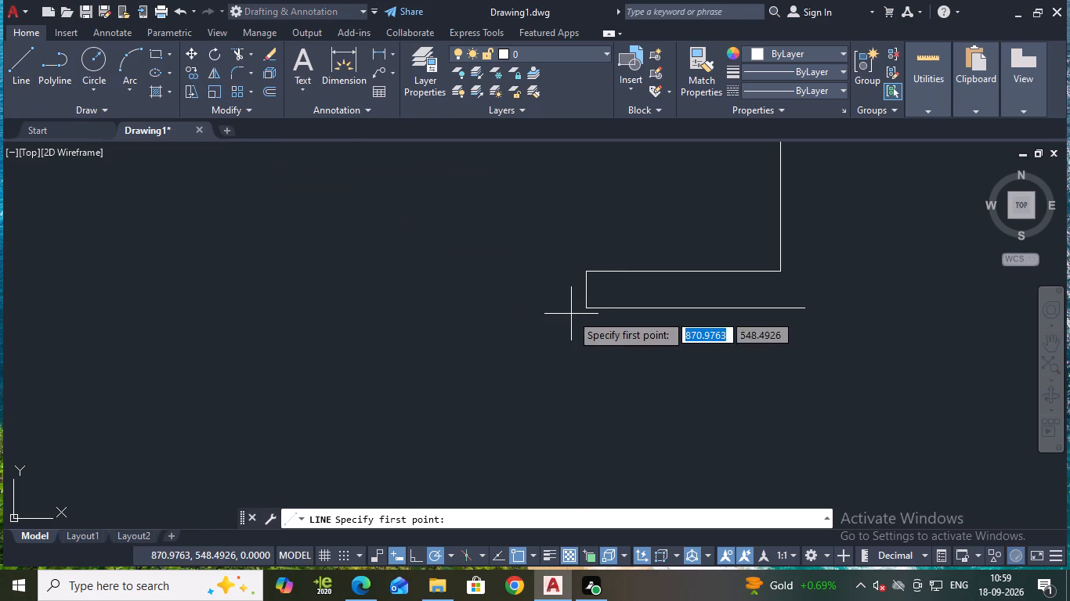
{"action": "key", "text": "Escape"}
{"action": "key", "text": "o"}
{"action": "key", "text": "Return"}
{"action": "key", "text": "Return"}
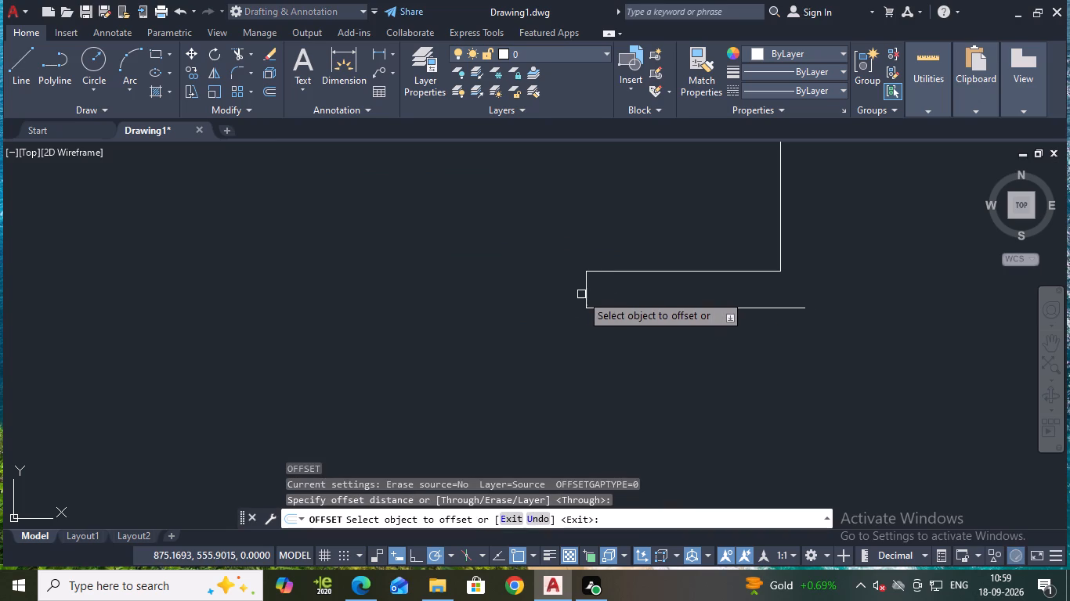
{"action": "left_click", "coordinate": [584, 293]}
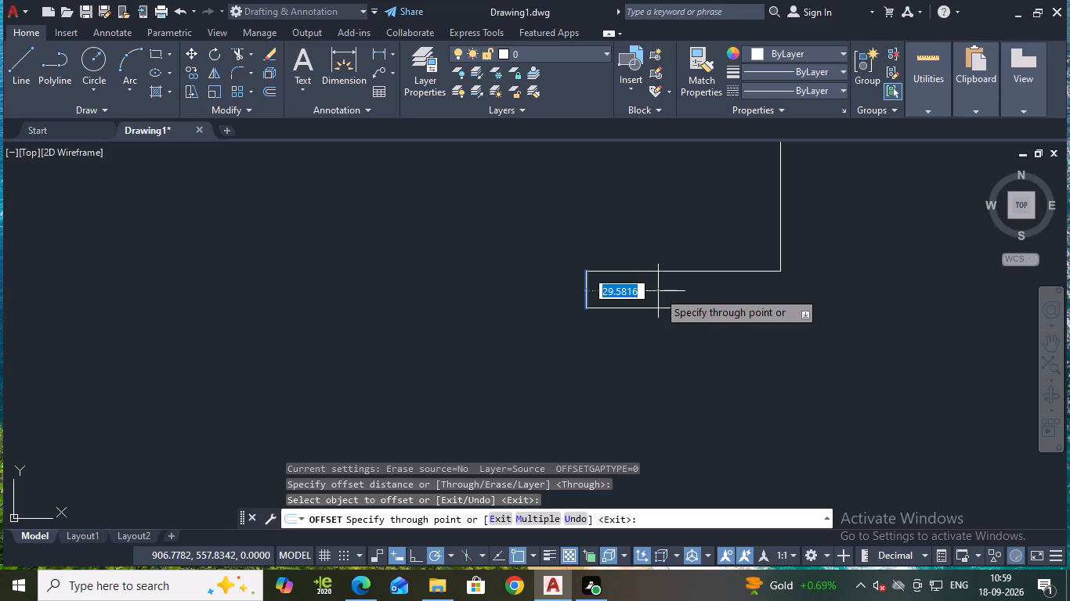
{"action": "type", "text": "30"}
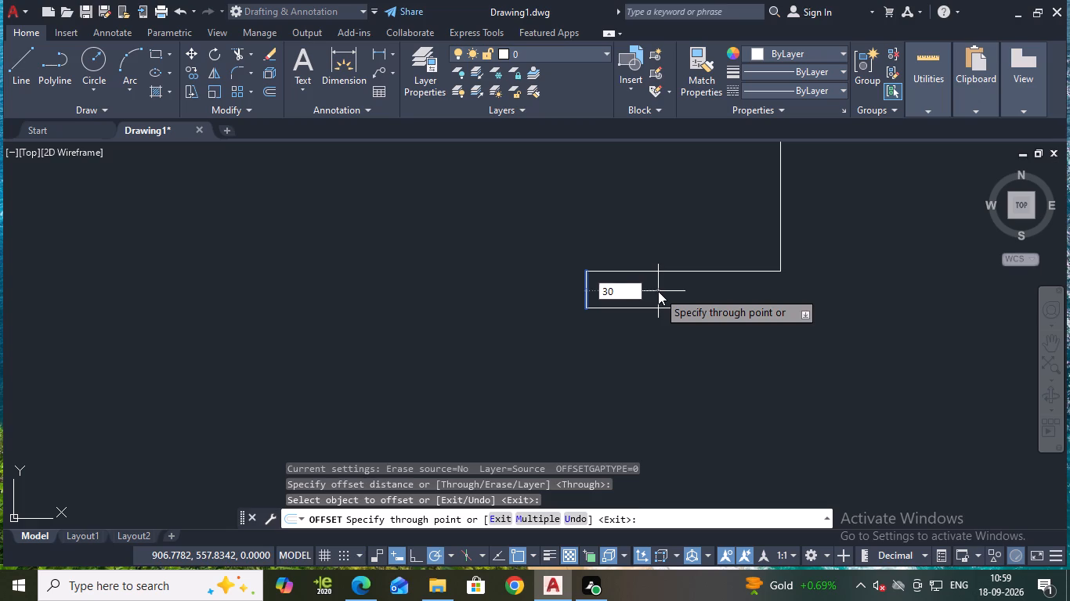
{"action": "key", "text": "Return"}
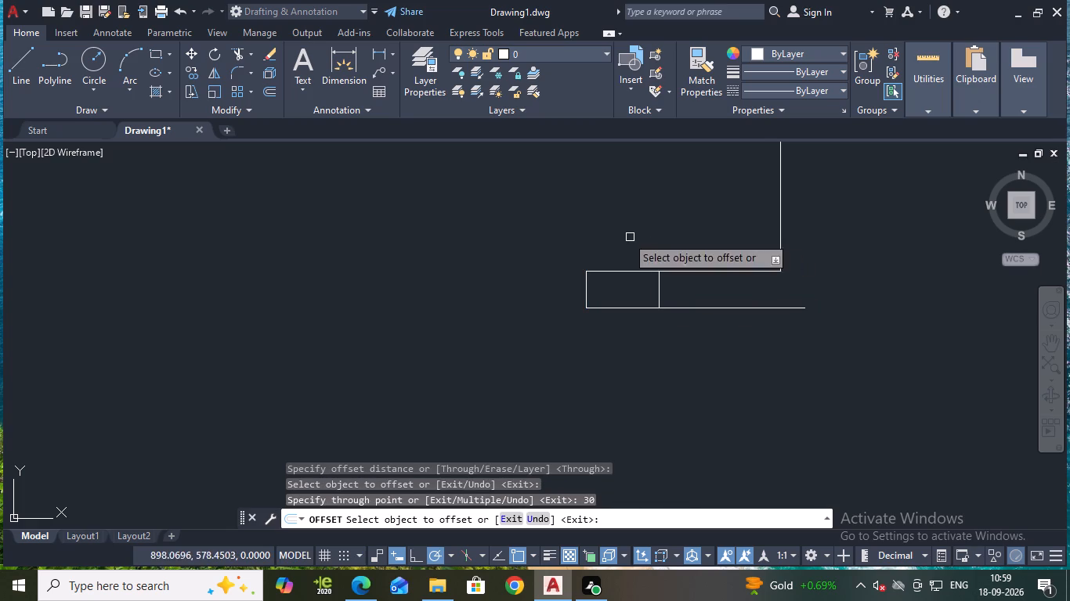
{"action": "left_click", "coordinate": [585, 289]}
{"action": "key", "text": "1"}
{"action": "key", "text": "5"}
{"action": "key", "text": "Return"}
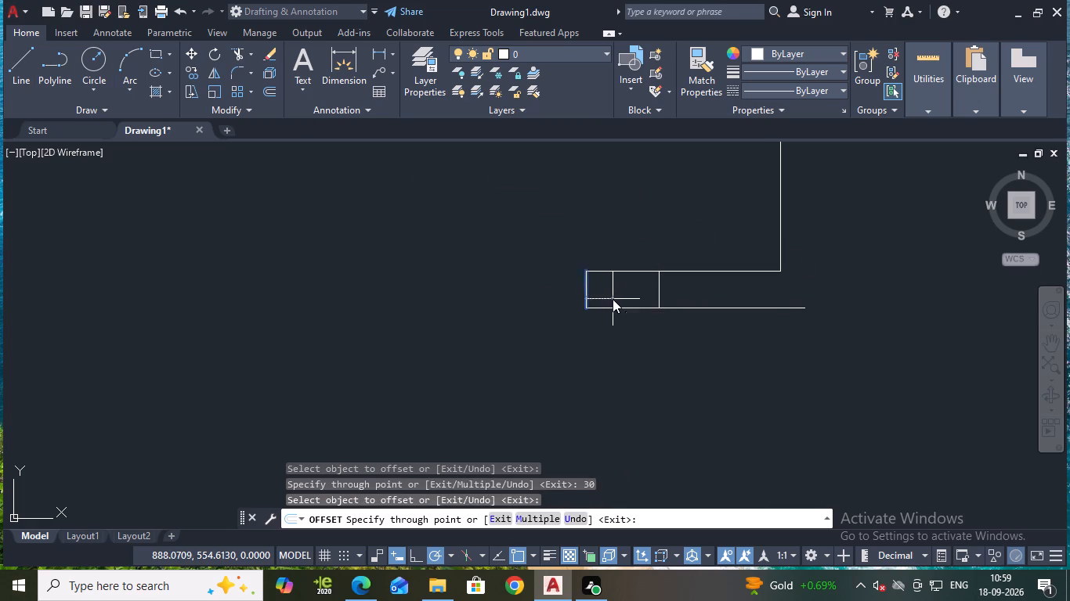
{"action": "left_click", "coordinate": [627, 298]}
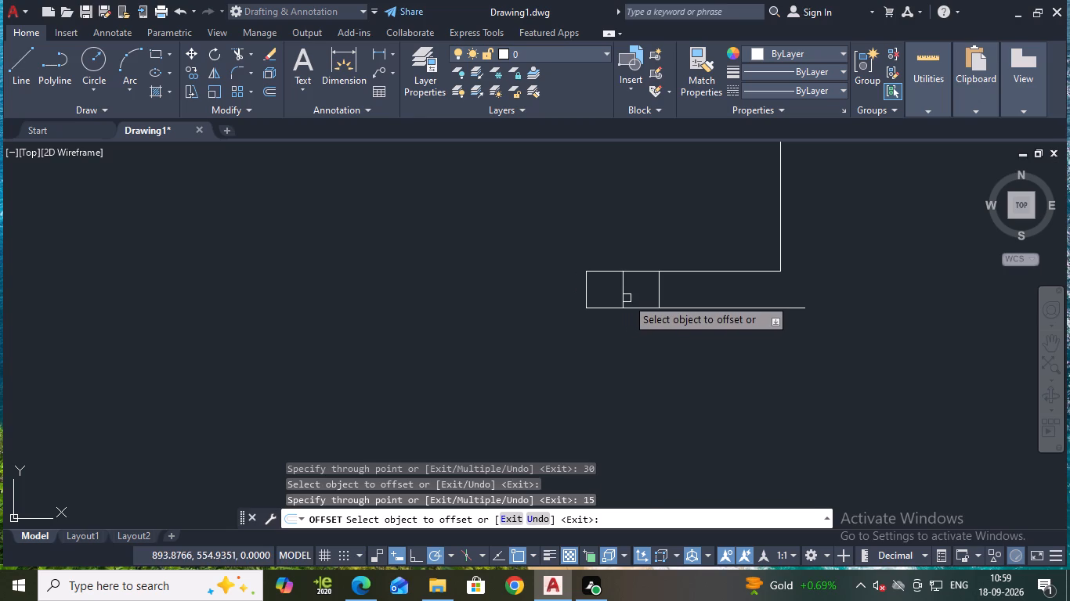
Offset the vertical line at the 15-unit position by 10 units to each side.
{"action": "left_click", "coordinate": [624, 297]}
{"action": "type", "text": "10"}
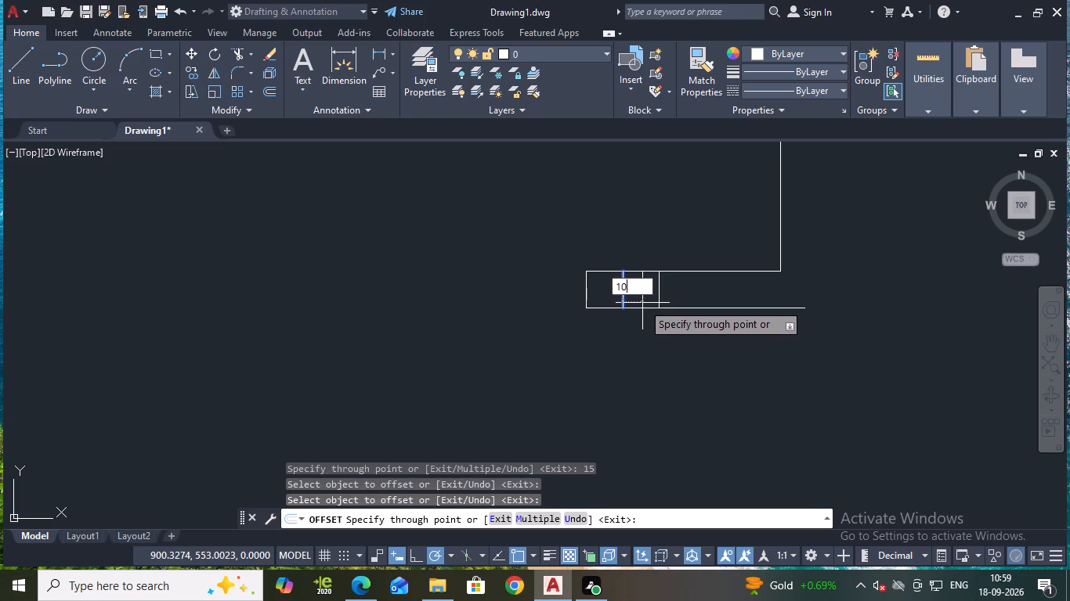
{"action": "key", "text": "Return"}
{"action": "left_click", "coordinate": [623, 293]}
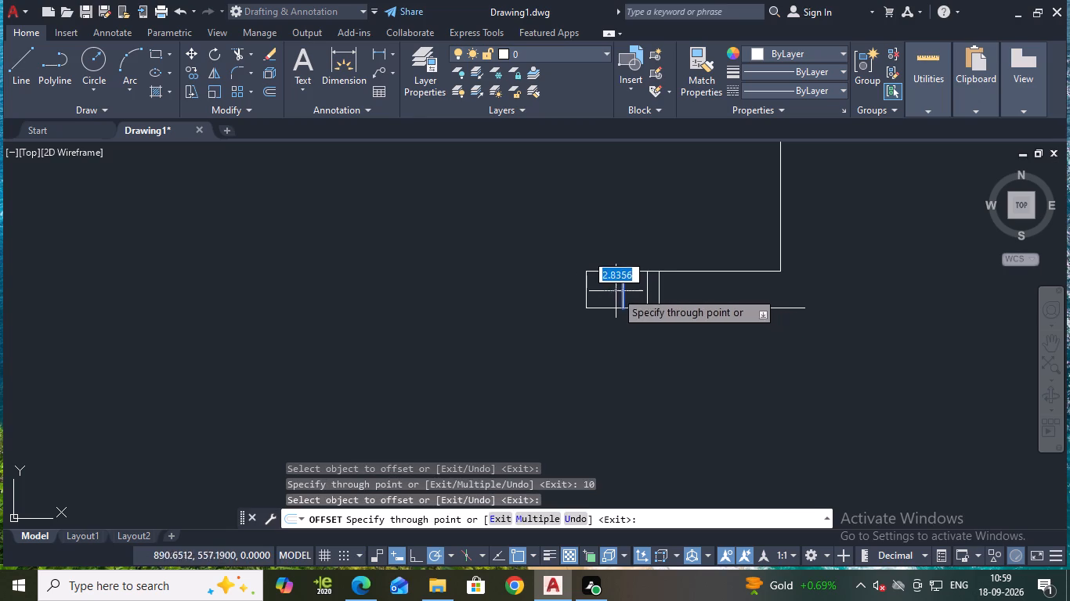
{"action": "type", "text": "10"}
{"action": "key", "text": "Return"}
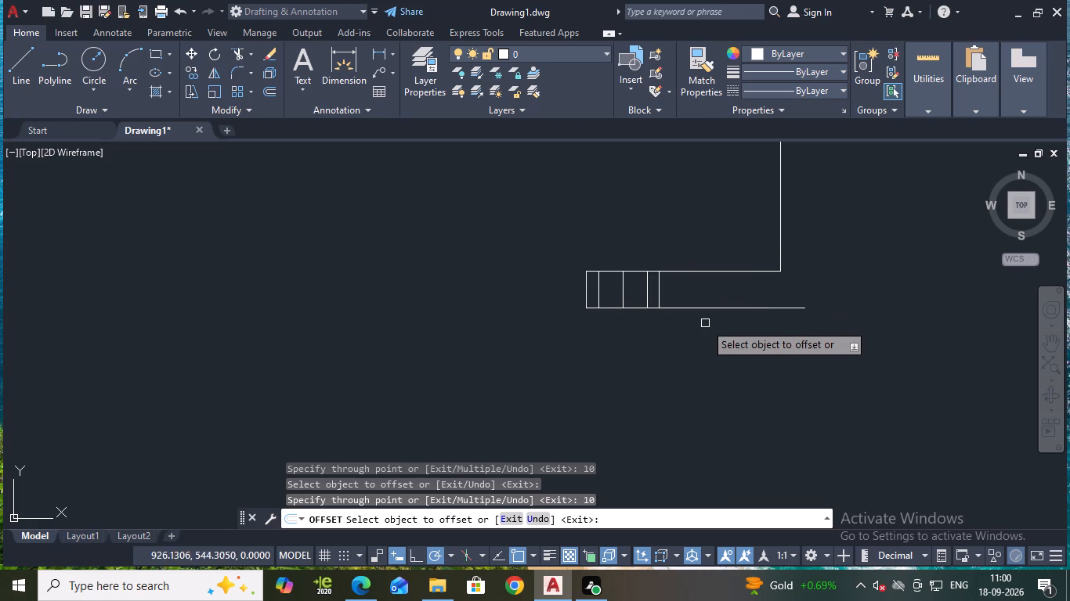
Offset the 90-unit base line upward at distances of 10 and 5 units.
{"action": "left_click", "coordinate": [690, 310]}
{"action": "type", "text": "10"}
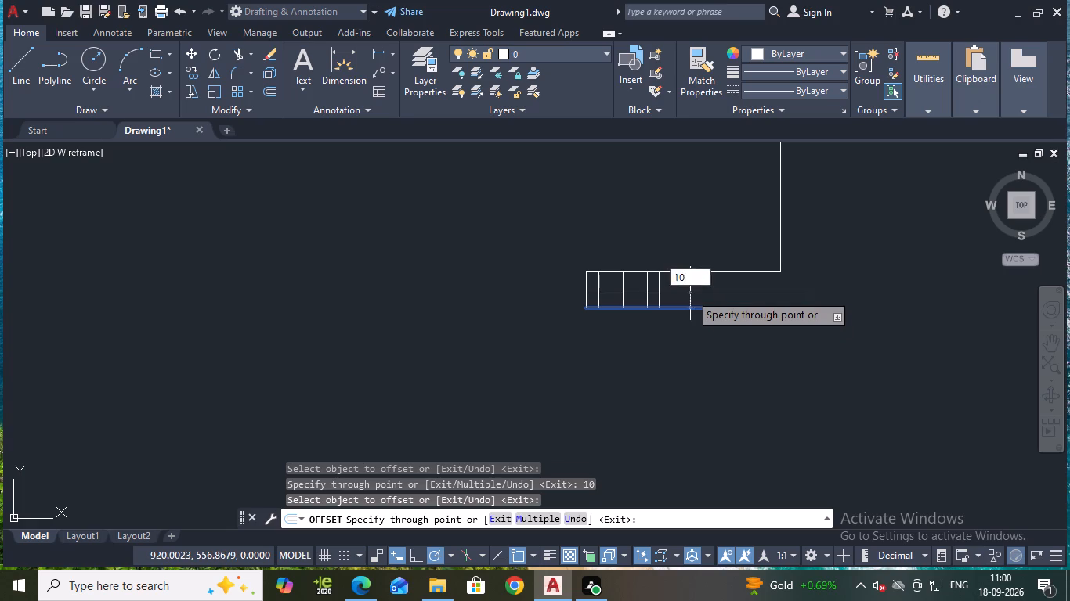
{"action": "key", "text": "Return"}
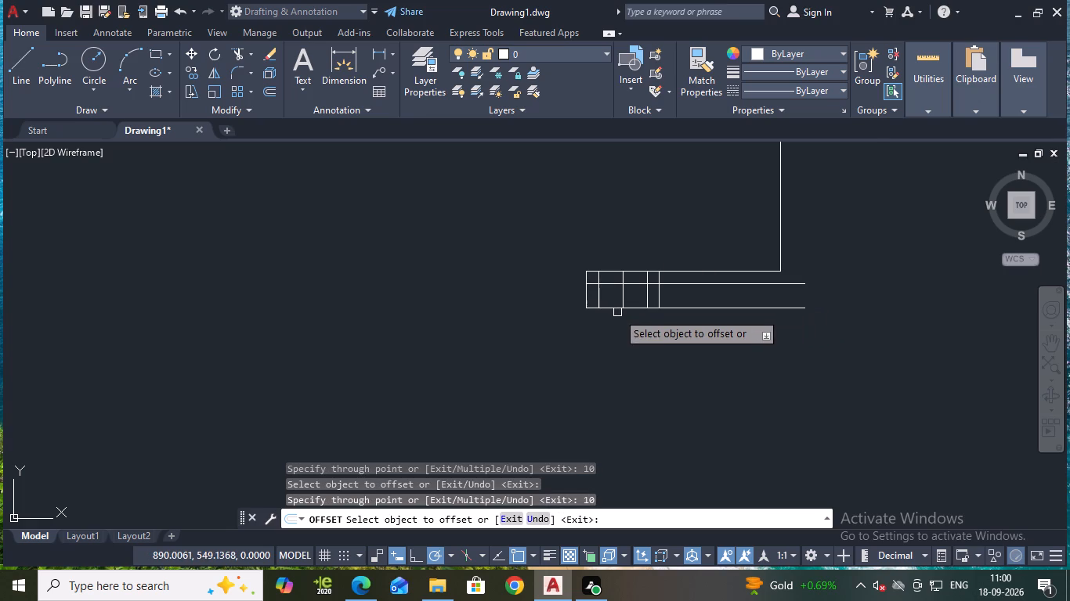
{"action": "scroll", "coordinate": [617, 312], "scroll_direction": "up", "scroll_amount": 2}
{"action": "left_click", "coordinate": [732, 296]}
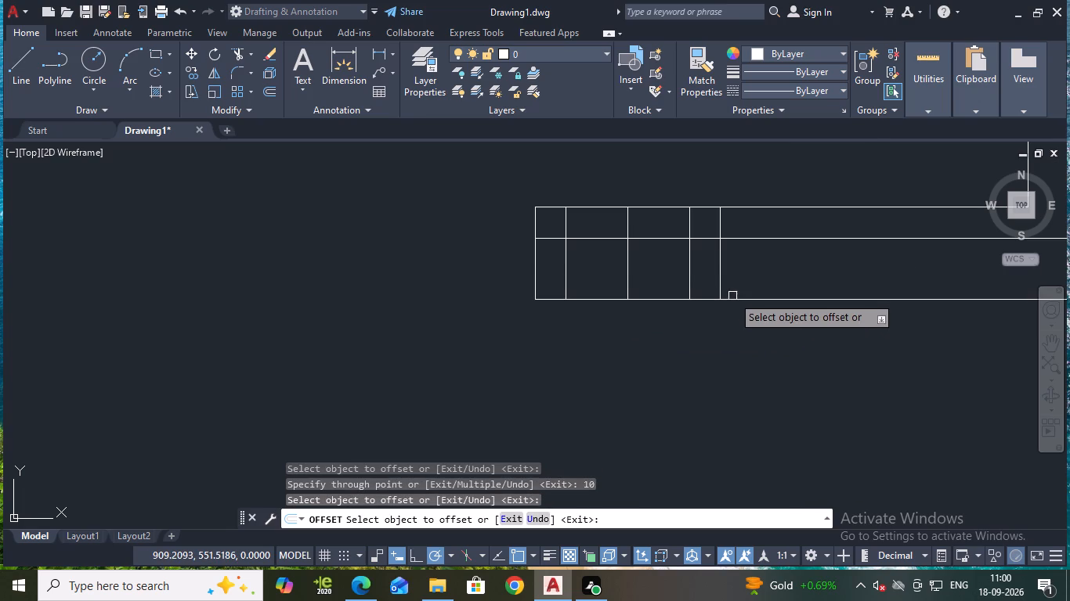
{"action": "left_click", "coordinate": [737, 298]}
{"action": "type", "text": "5"}
{"action": "key", "text": "Return"}
{"action": "type", "text": "."}
{"action": "scroll", "coordinate": [734, 285], "scroll_direction": "down", "scroll_amount": 1}
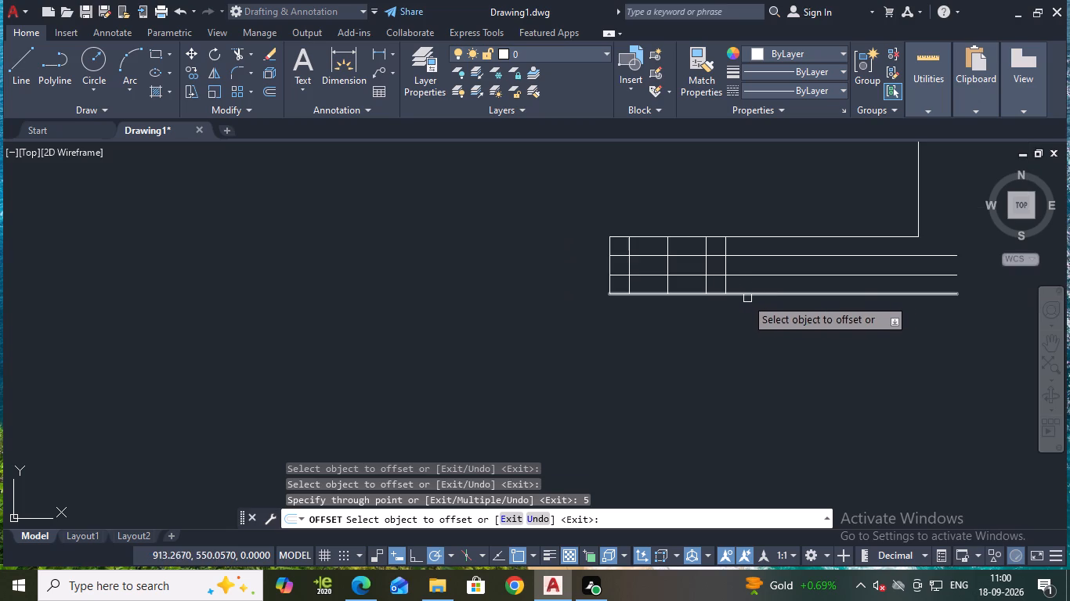
{"action": "scroll", "coordinate": [732, 286], "scroll_direction": "up", "scroll_amount": 1}
{"action": "middle_click_drag", "start_coordinate": [732, 285], "coordinate": [743, 322]}
{"action": "scroll", "coordinate": [617, 236], "scroll_direction": "up", "scroll_amount": 1}
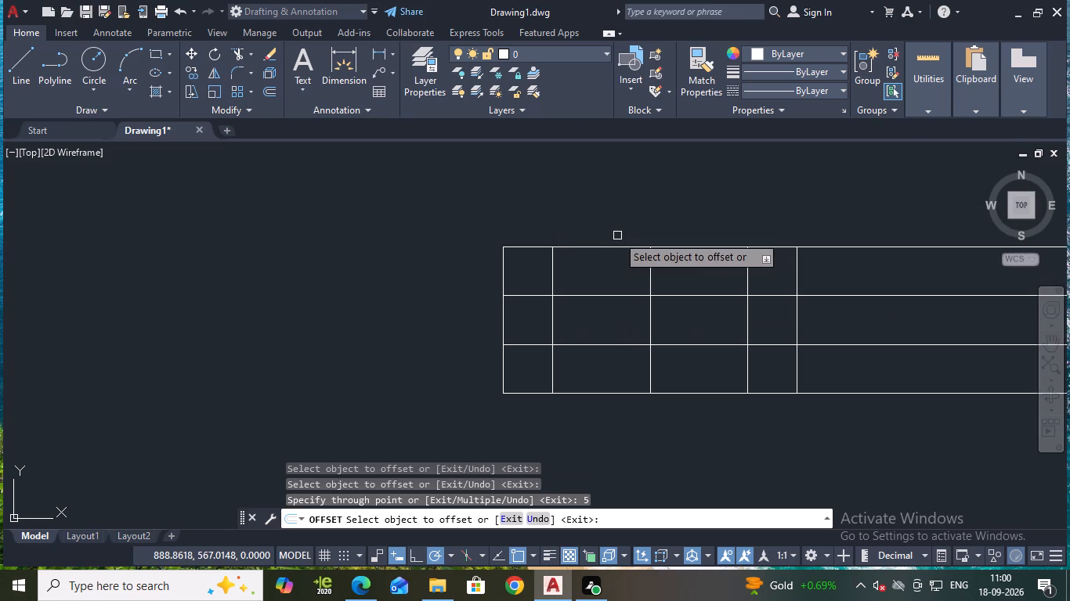
{"action": "key", "text": "Escape"}
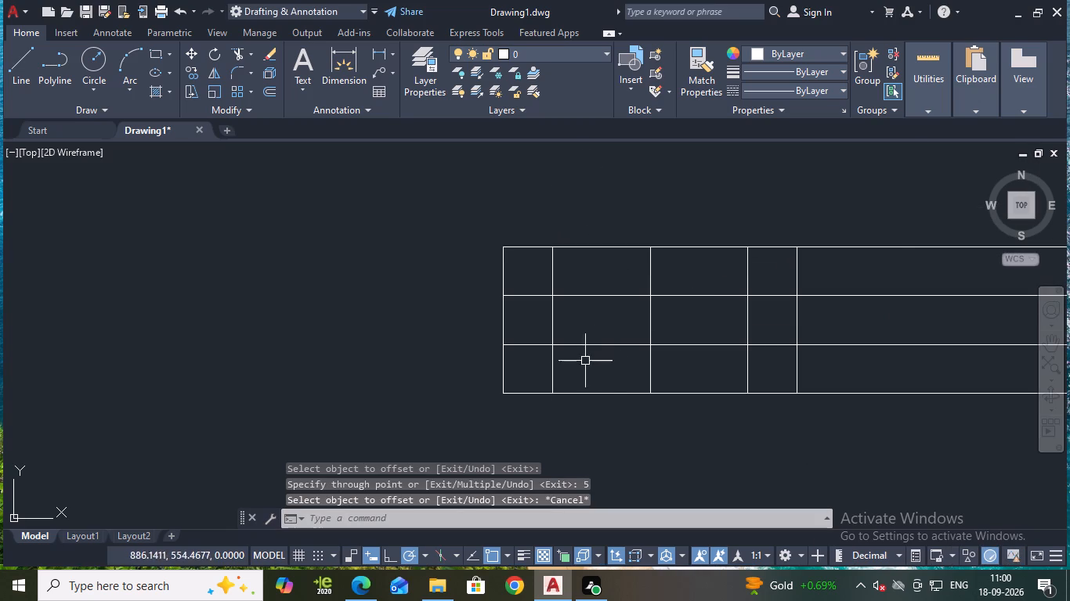
Trim the short piece of the 5-unit-high horizontal line between the base outline's left edge and the first vertical line.
{"action": "type", "text": "tr"}
{"action": "key", "text": "Return"}
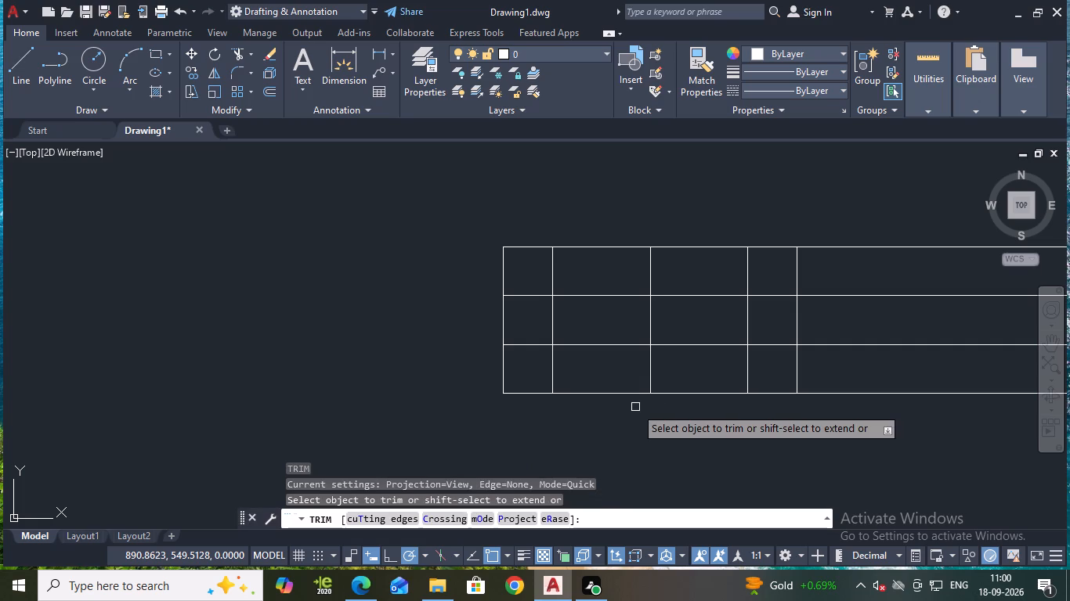
{"action": "left_click", "coordinate": [526, 341]}
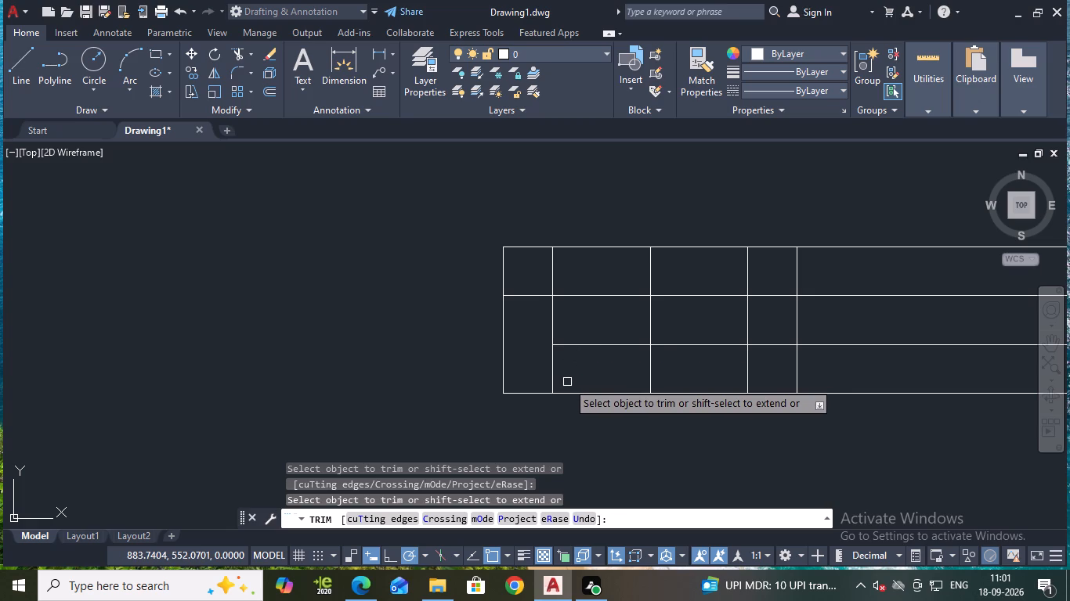
{"action": "key", "text": "Escape"}
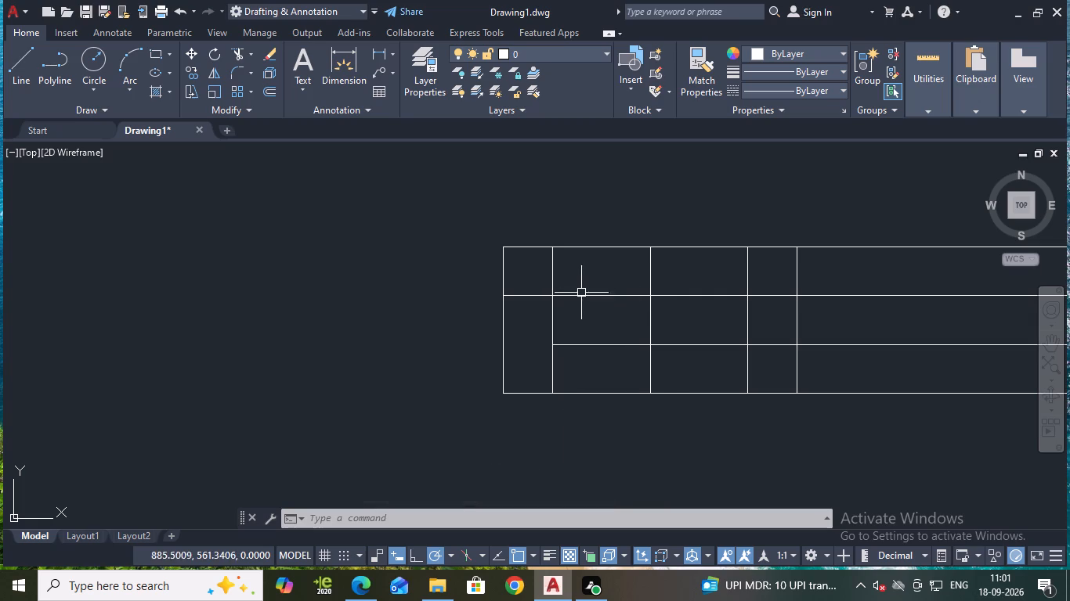
Set the current linetype to Continuous.
{"action": "left_click", "coordinate": [818, 90]}
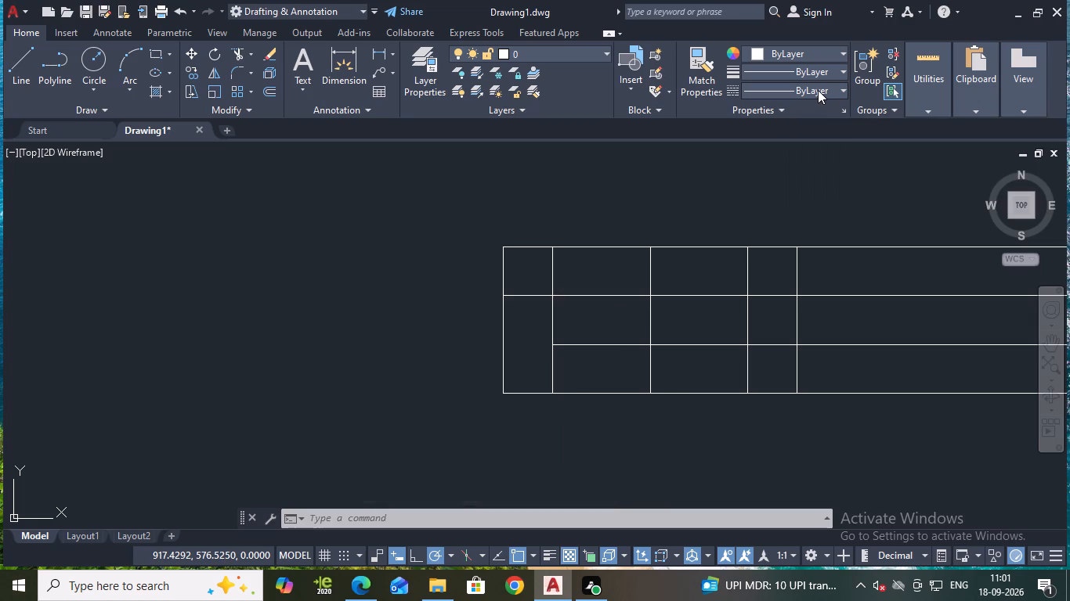
{"action": "left_click", "coordinate": [828, 148]}
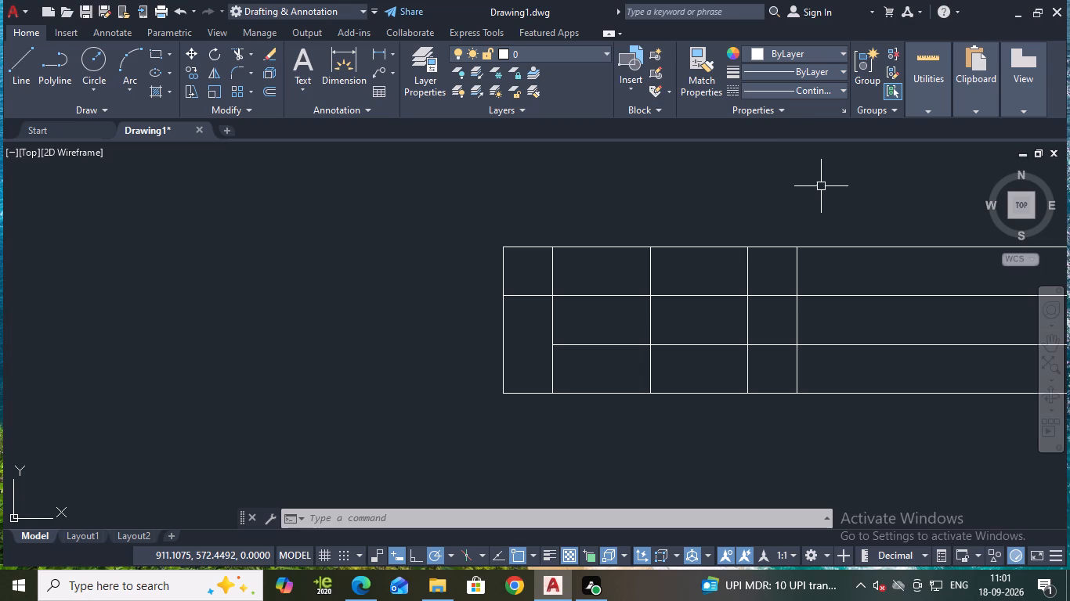
Load the ACAD_ISO02W100 ISO dash linetype from acad.lin into the drawing.
{"action": "left_click", "coordinate": [826, 89]}
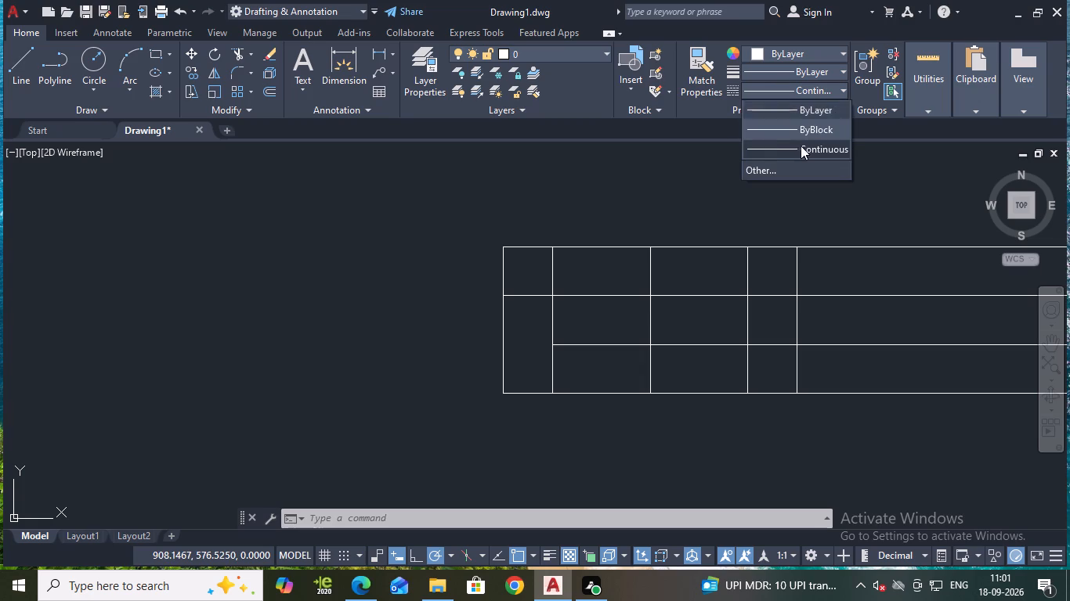
{"action": "left_click", "coordinate": [774, 164]}
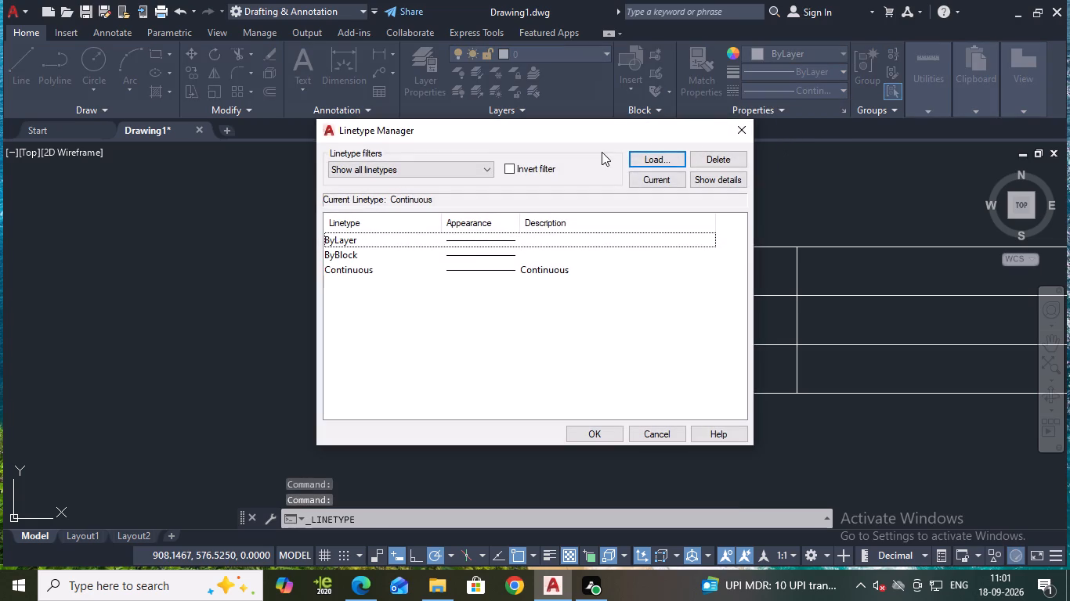
{"action": "left_click", "coordinate": [645, 148]}
{"action": "left_click", "coordinate": [647, 153]}
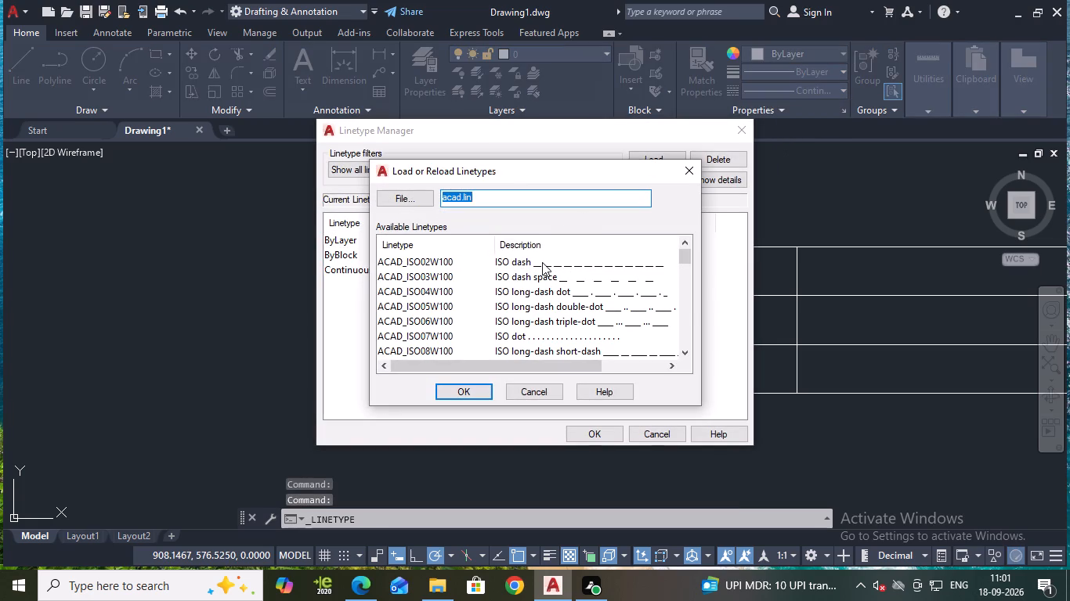
{"action": "left_click", "coordinate": [542, 261]}
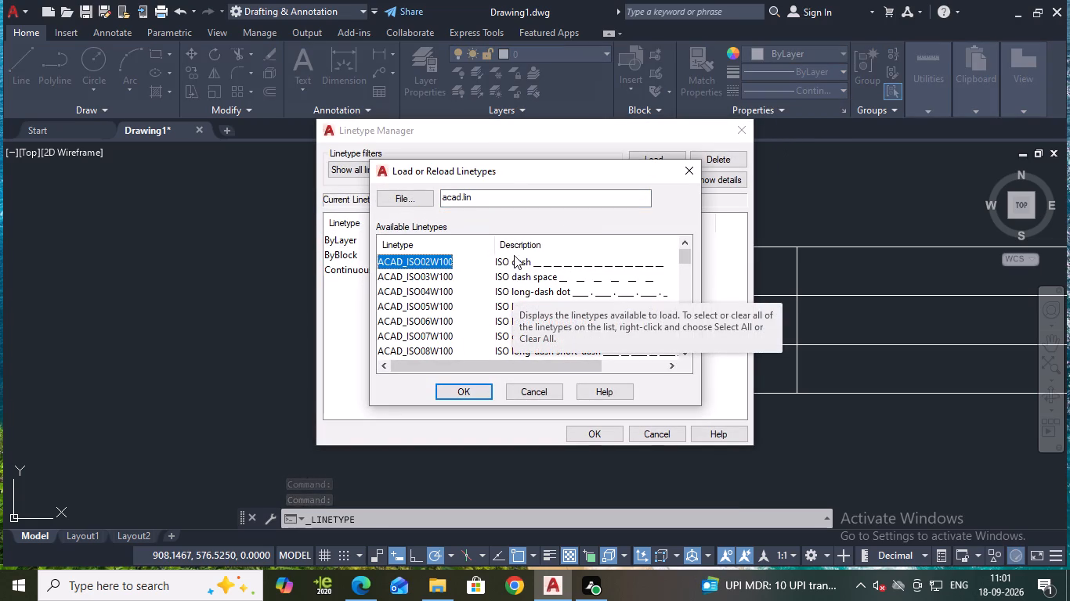
{"action": "left_click", "coordinate": [518, 261]}
{"action": "left_click", "coordinate": [451, 390]}
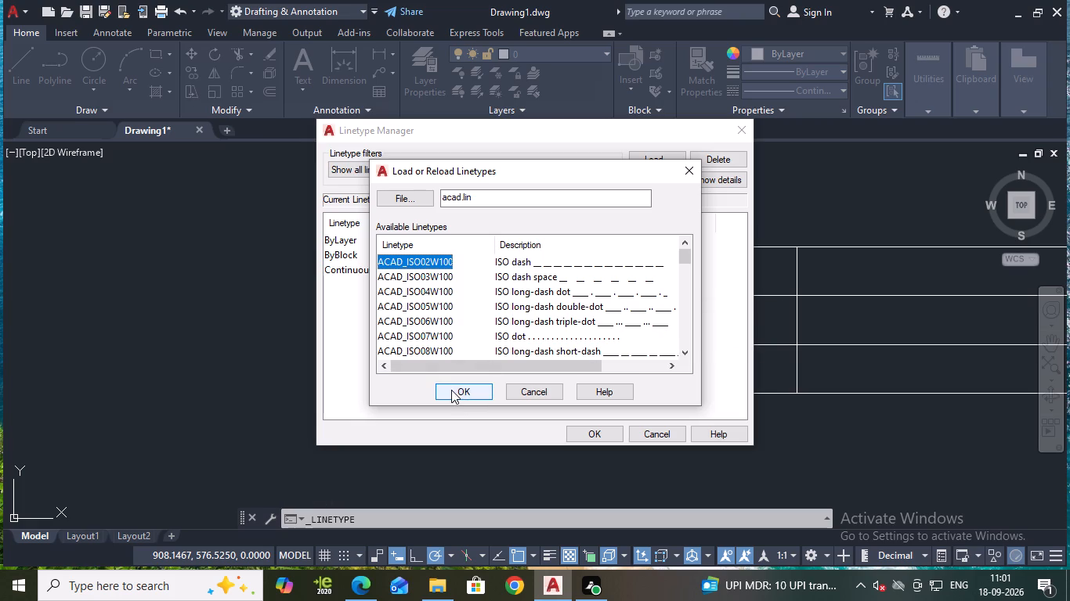
{"action": "left_click", "coordinate": [583, 434]}
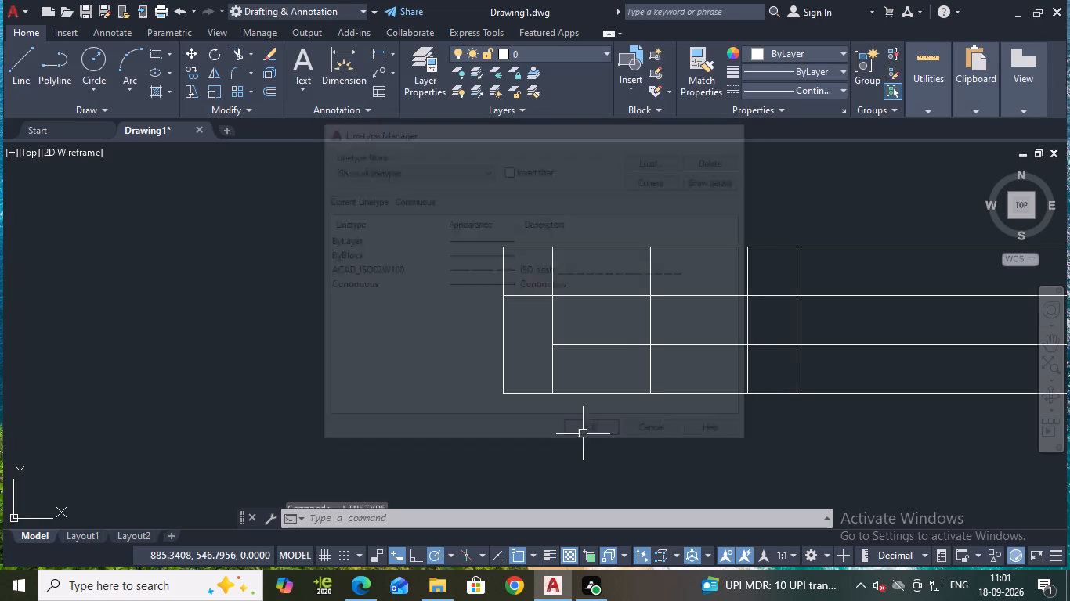
Assign the ACAD_ISO02W100 dashed linetype to the two vertical lines offset 10 units either side of the 15-unit vertical.
{"action": "left_click", "coordinate": [817, 93]}
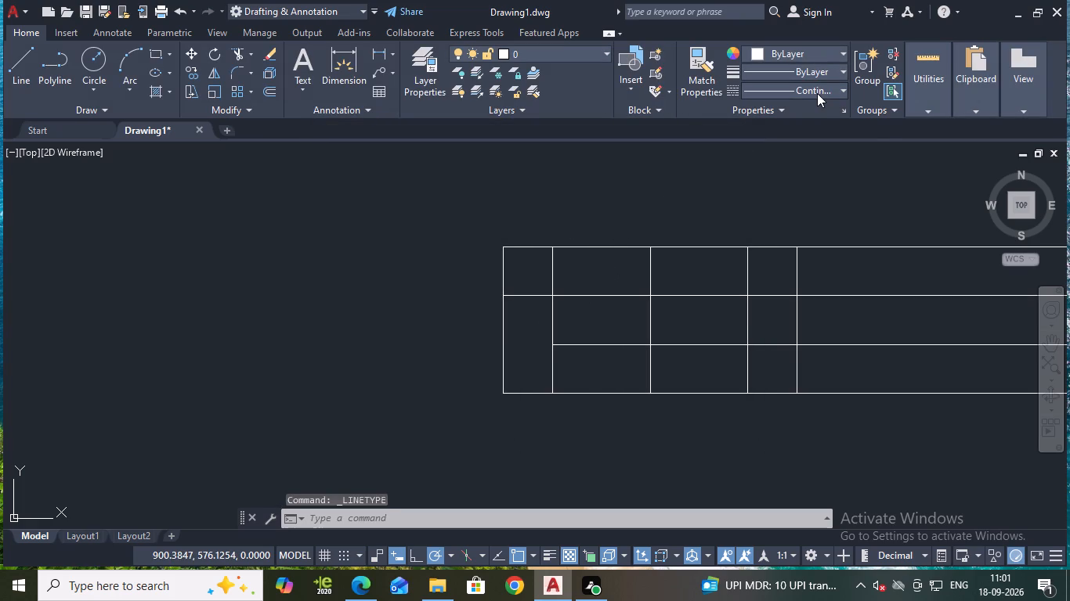
{"action": "left_click", "coordinate": [551, 263]}
{"action": "left_click", "coordinate": [550, 269]}
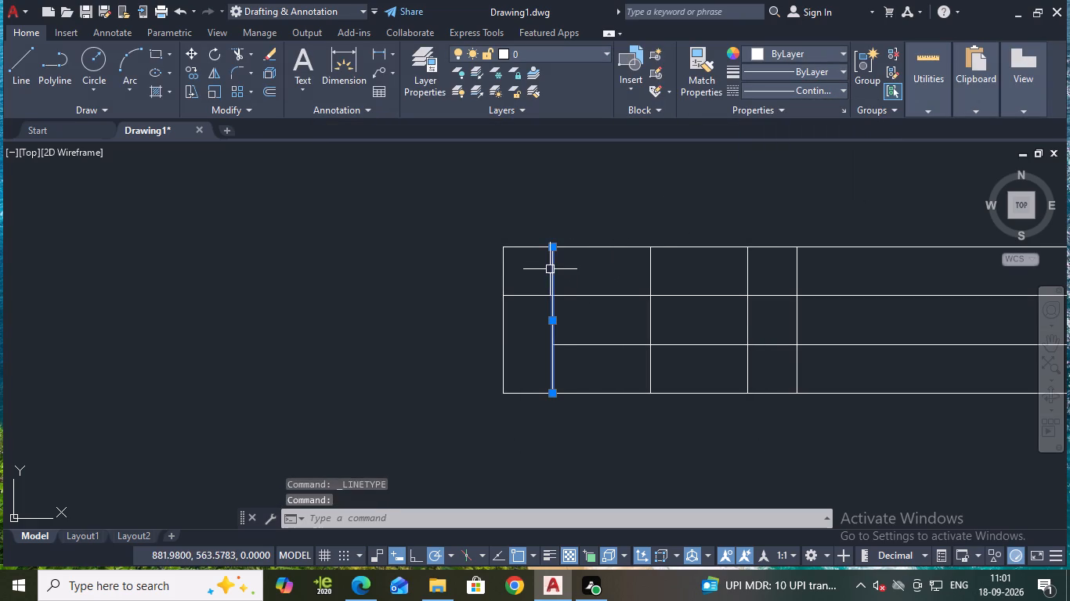
{"action": "left_click", "coordinate": [746, 271]}
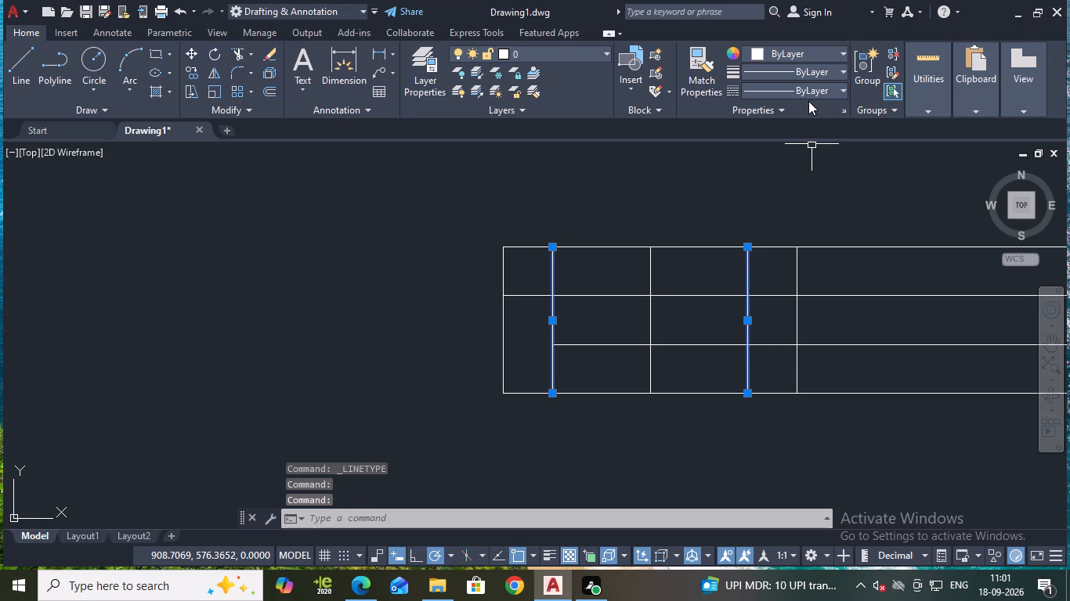
{"action": "left_click", "coordinate": [799, 93]}
{"action": "left_click", "coordinate": [809, 146]}
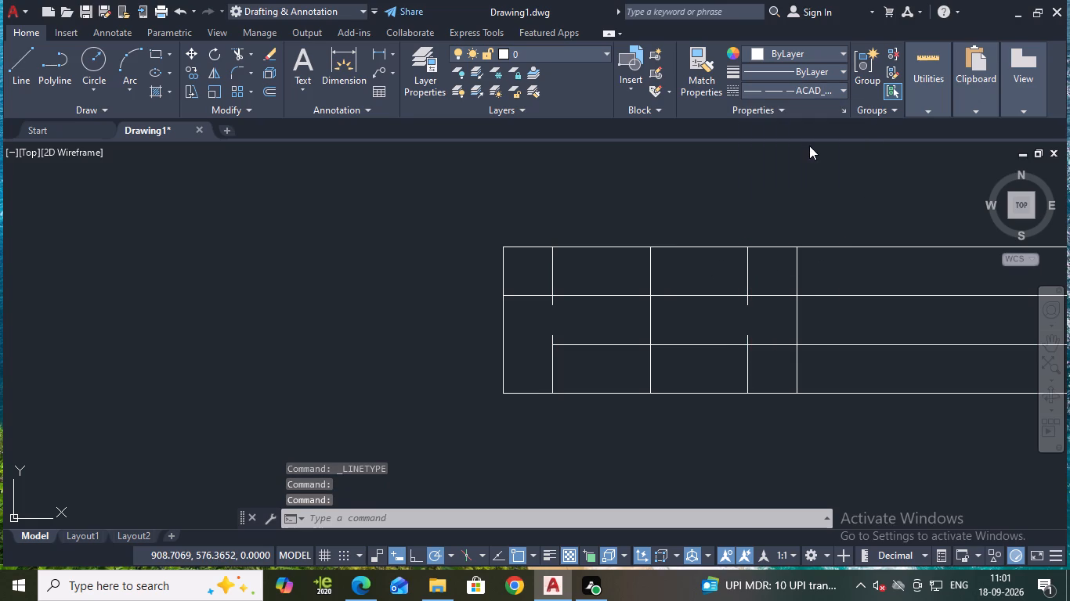
{"action": "key", "text": "Escape"}
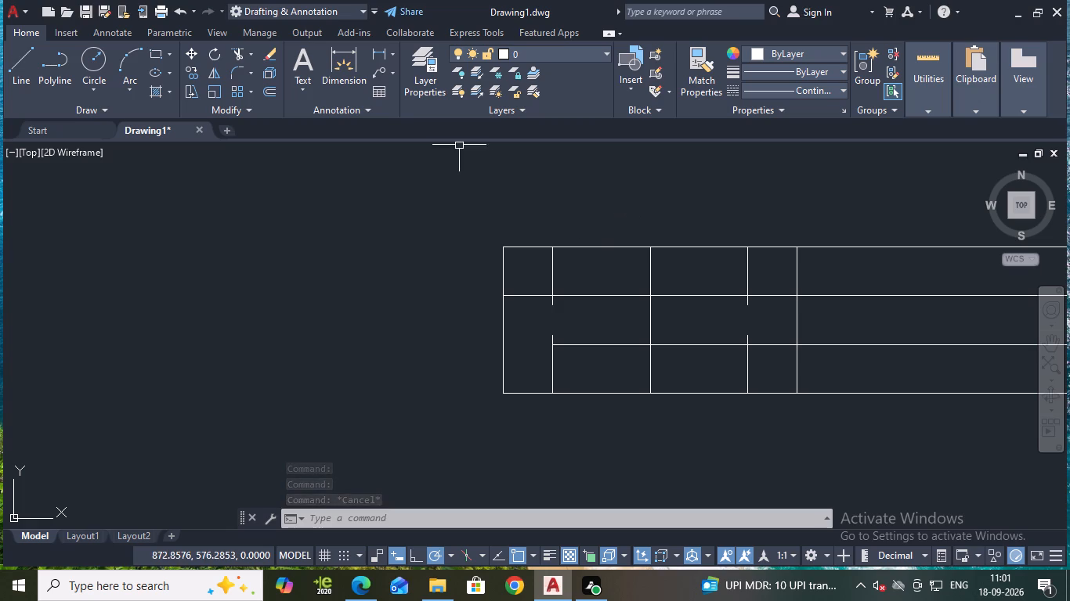
Offset the base outline's left edge 40 units to the right.
{"action": "key", "text": "o"}
{"action": "key", "text": "Return"}
{"action": "key", "text": "Return"}
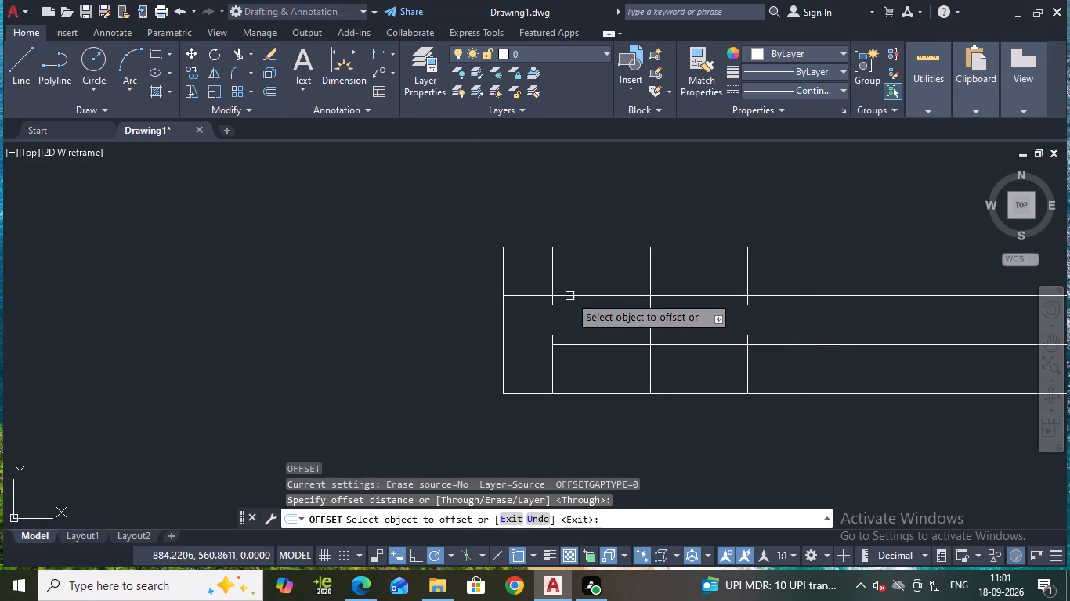
{"action": "left_click", "coordinate": [501, 275]}
{"action": "type", "text": "40"}
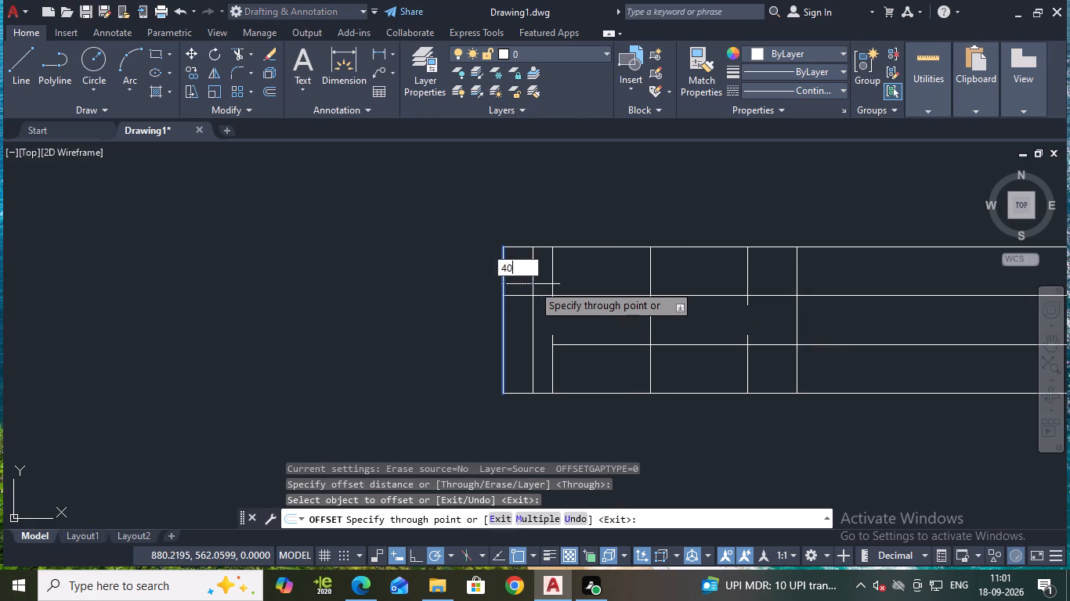
{"action": "key", "text": "Return"}
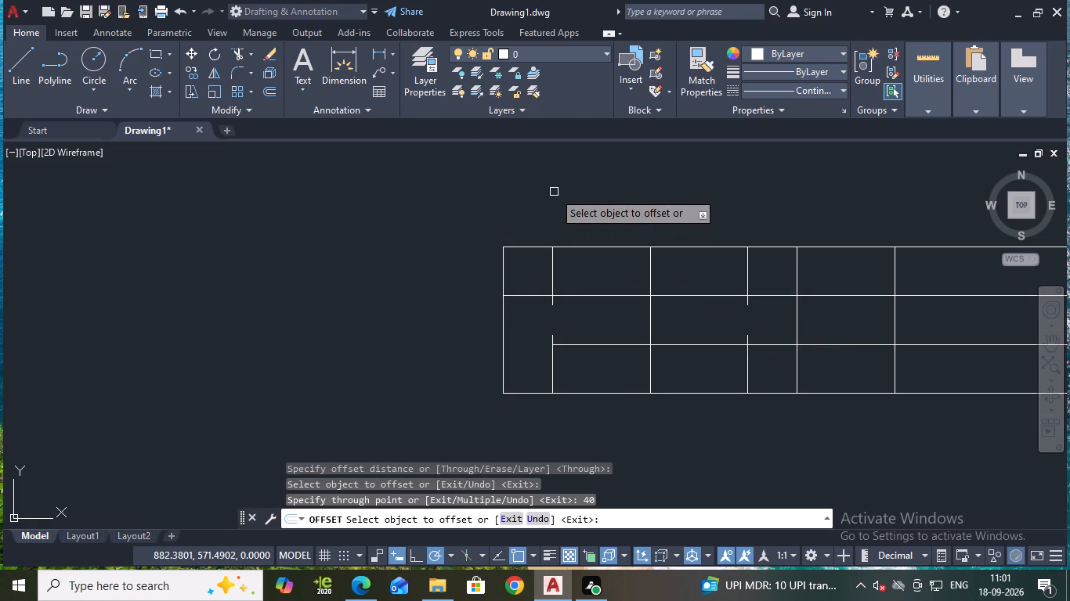
{"action": "key", "text": "Escape"}
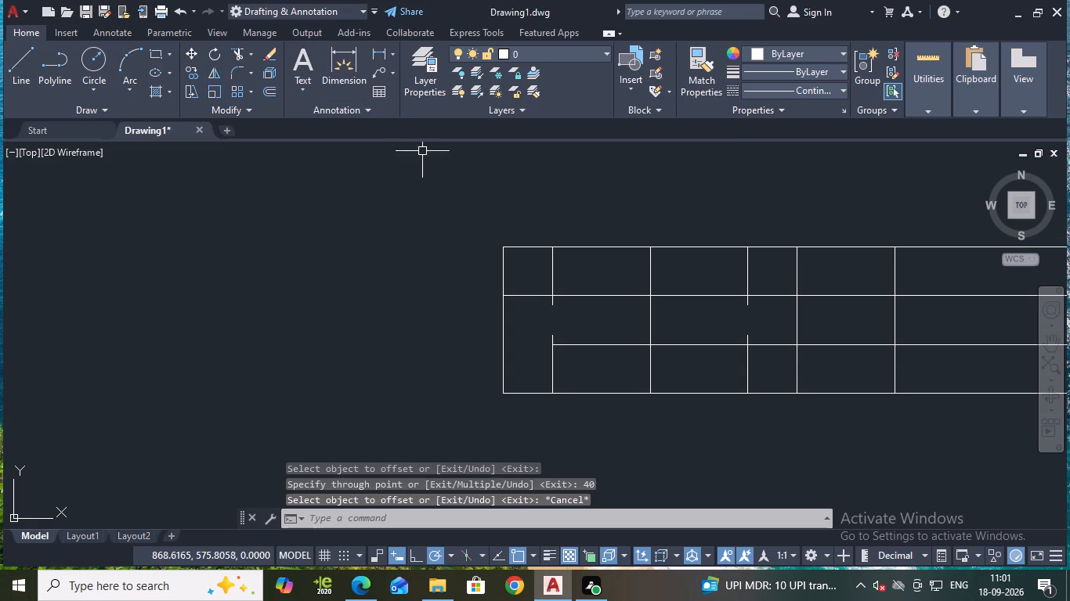
Modify the Standard dimension style to use an arrow size of 3 and a text height of 4.
{"action": "key", "text": "d"}
{"action": "key", "text": "Return"}
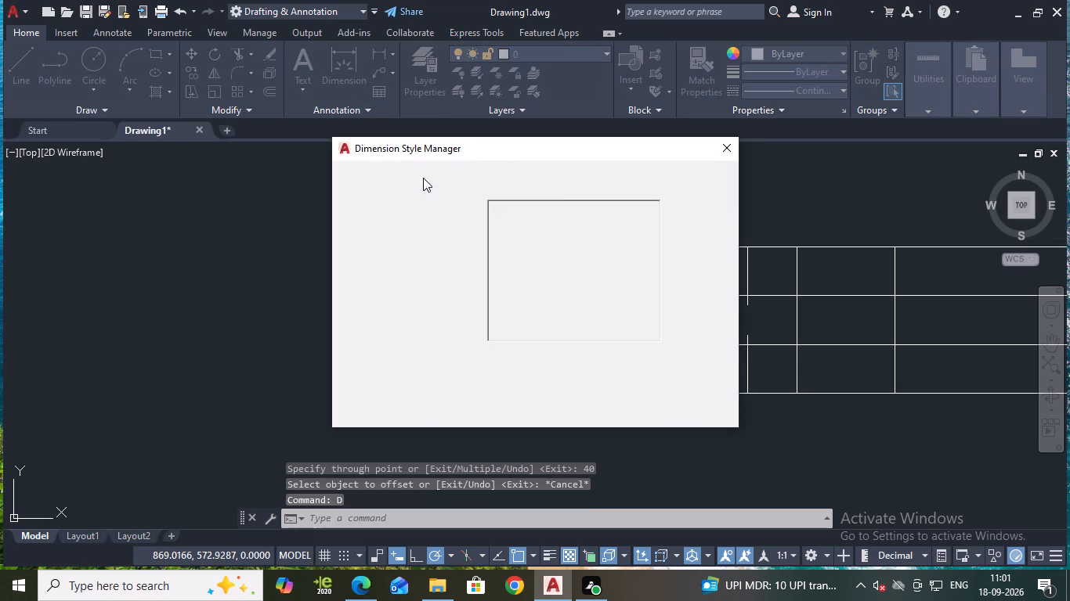
{"action": "left_click", "coordinate": [690, 254]}
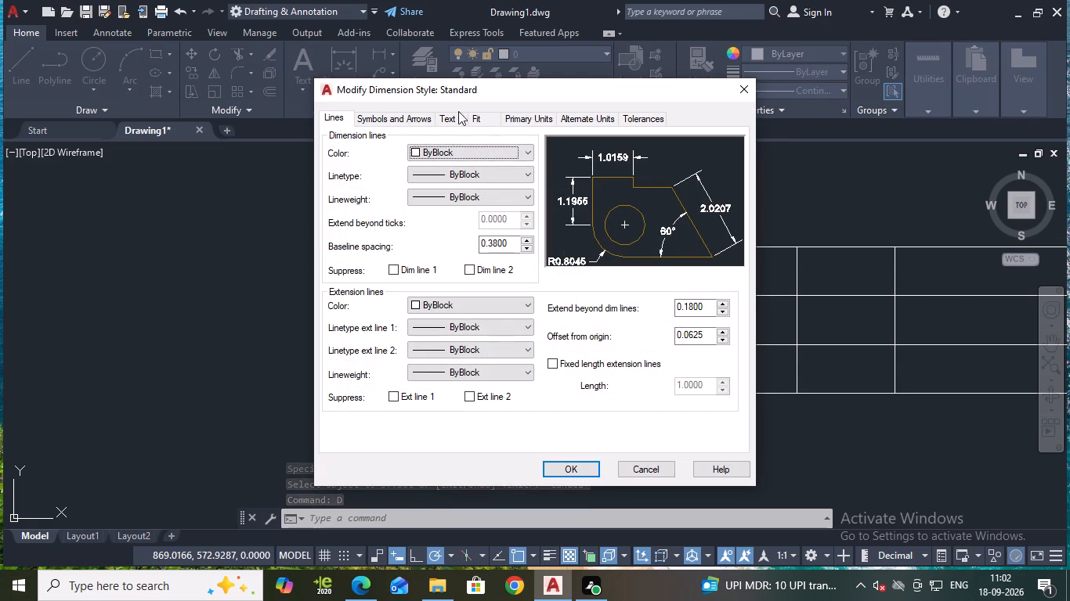
{"action": "left_click", "coordinate": [412, 121]}
{"action": "left_click_drag", "start_coordinate": [363, 279], "coordinate": [297, 264]}
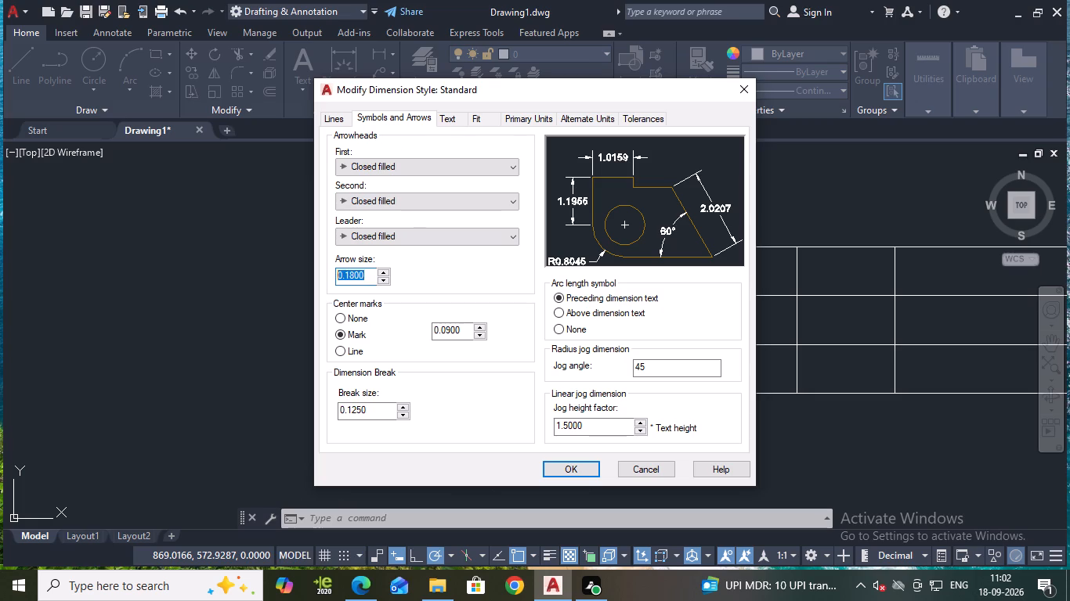
{"action": "left_click_drag", "start_coordinate": [297, 264], "coordinate": [299, 268]}
{"action": "key", "text": "3"}
{"action": "key", "text": "Return"}
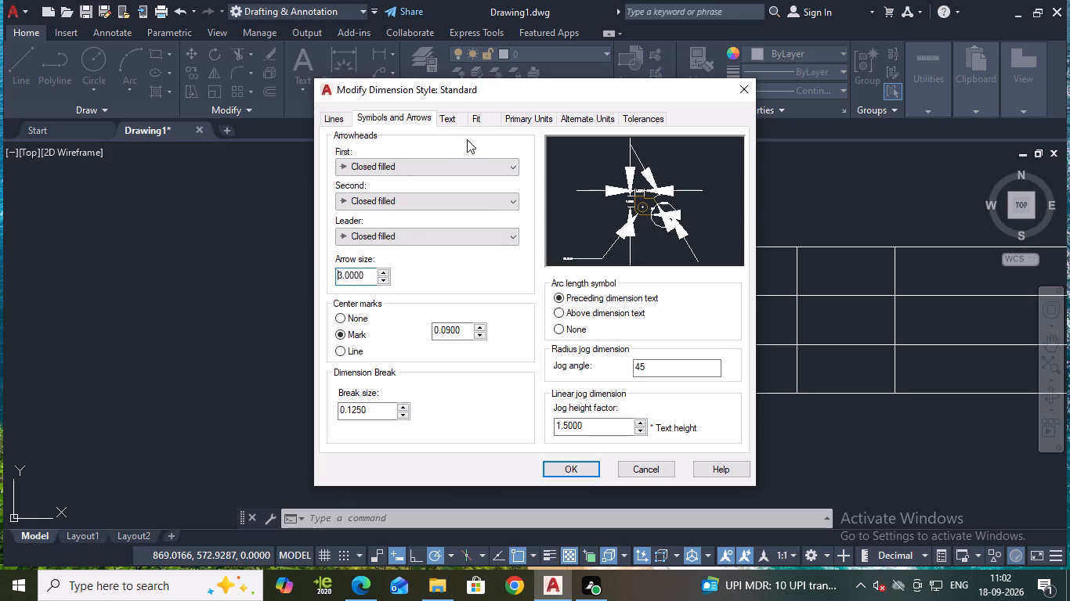
{"action": "left_click", "coordinate": [459, 117]}
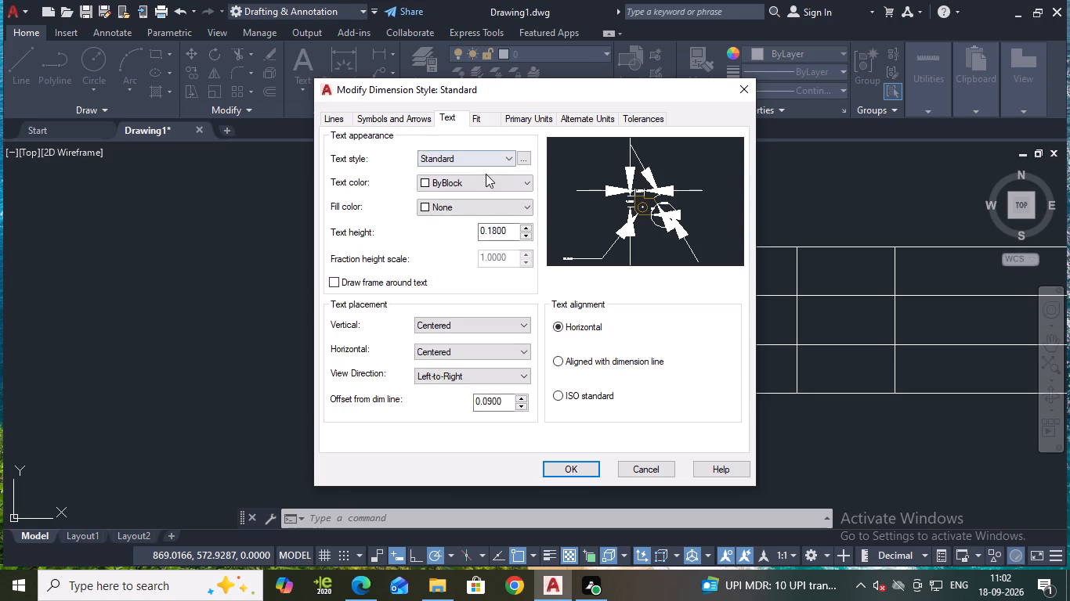
{"action": "left_click_drag", "start_coordinate": [512, 232], "coordinate": [437, 229]}
{"action": "key", "text": "4"}
{"action": "key", "text": "Return"}
Set the Standard dimension style's linear precision to 0.0 and make the style current.
{"action": "left_click", "coordinate": [544, 117]}
{"action": "left_click", "coordinate": [450, 174]}
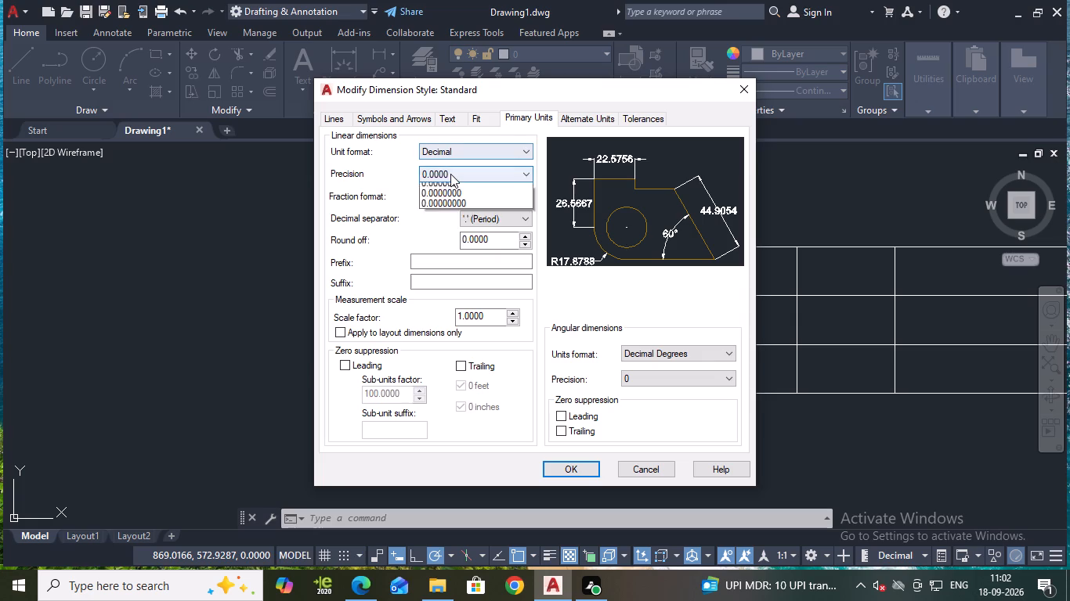
{"action": "left_click", "coordinate": [436, 197]}
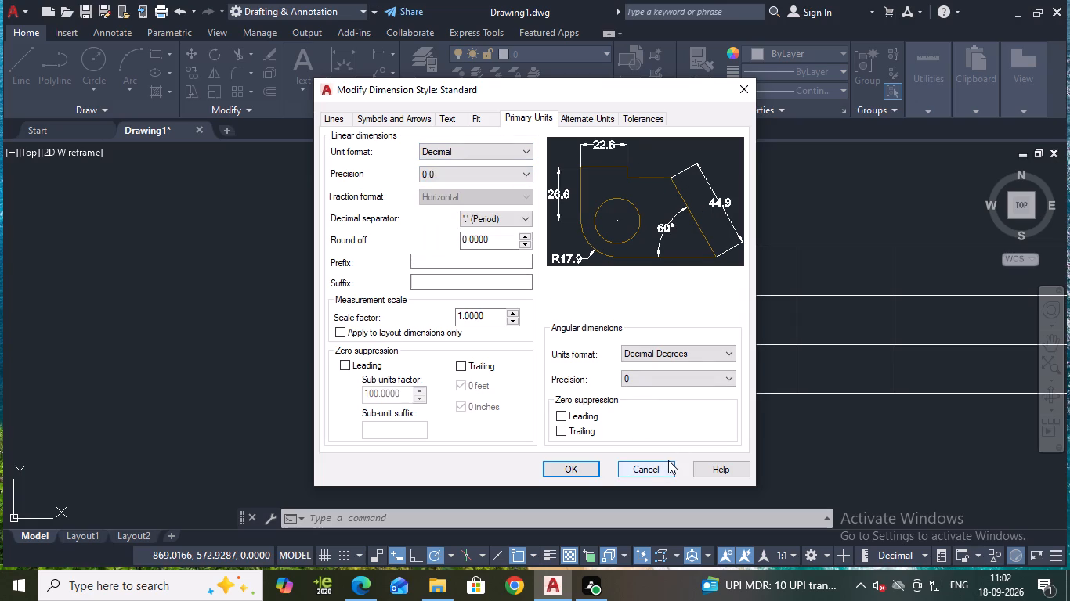
{"action": "left_click_drag", "start_coordinate": [575, 464], "coordinate": [574, 473]}
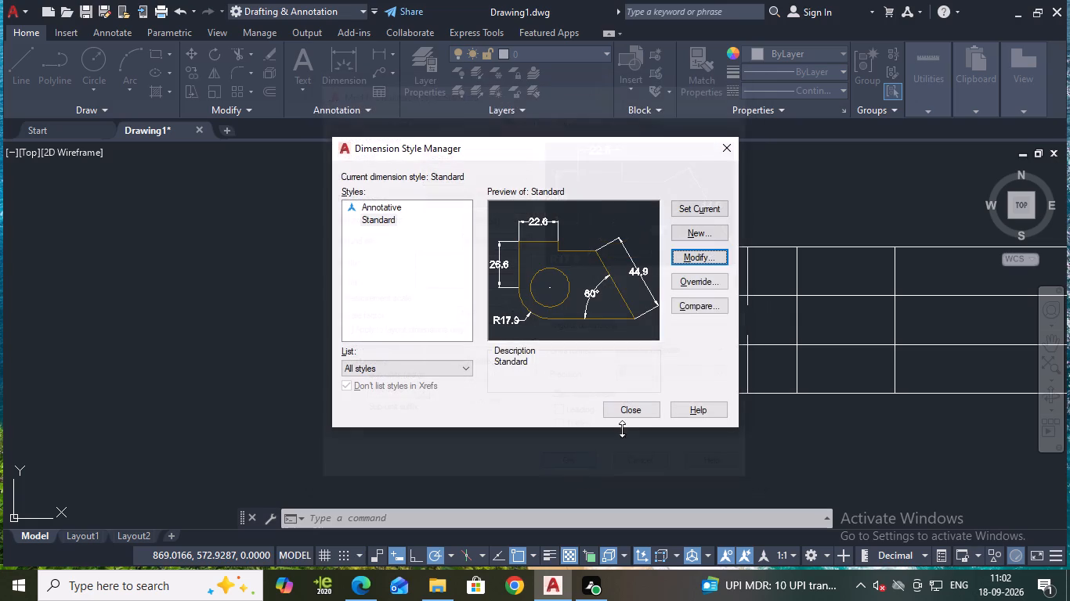
{"action": "left_click", "coordinate": [689, 202]}
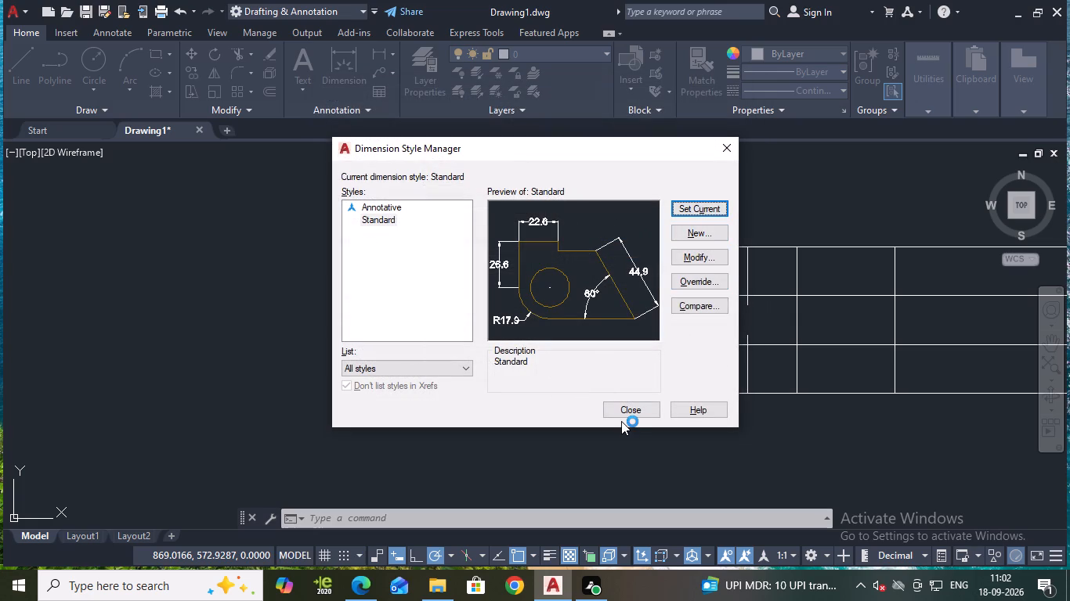
{"action": "left_click", "coordinate": [626, 410]}
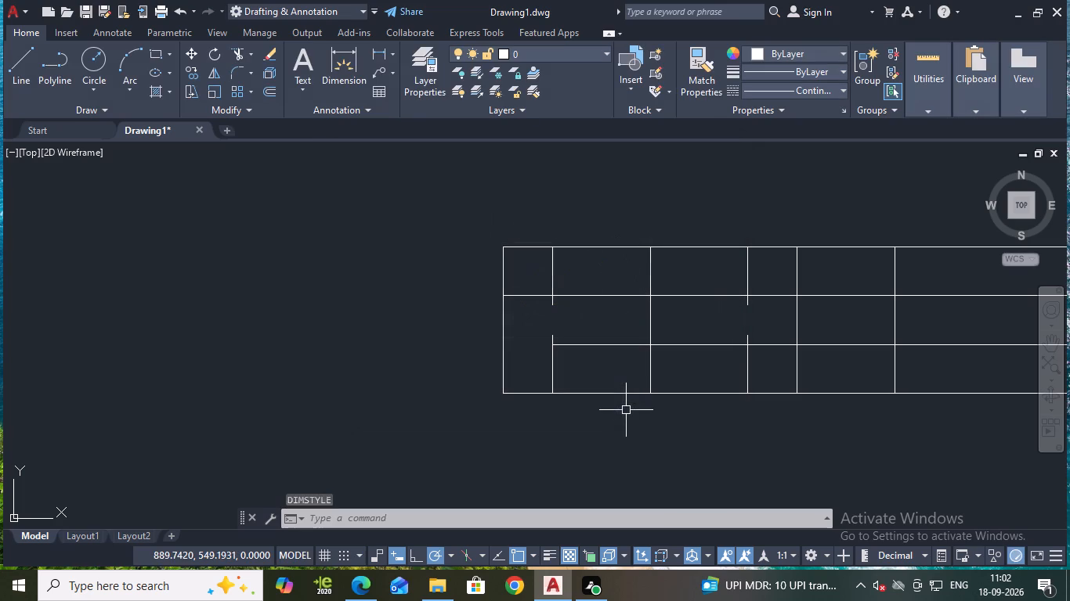
Add a horizontal linear dimension between the upper ends of the two dashed vertical lines, placed above the outline.
{"action": "left_click", "coordinate": [371, 56]}
{"action": "left_click", "coordinate": [372, 49]}
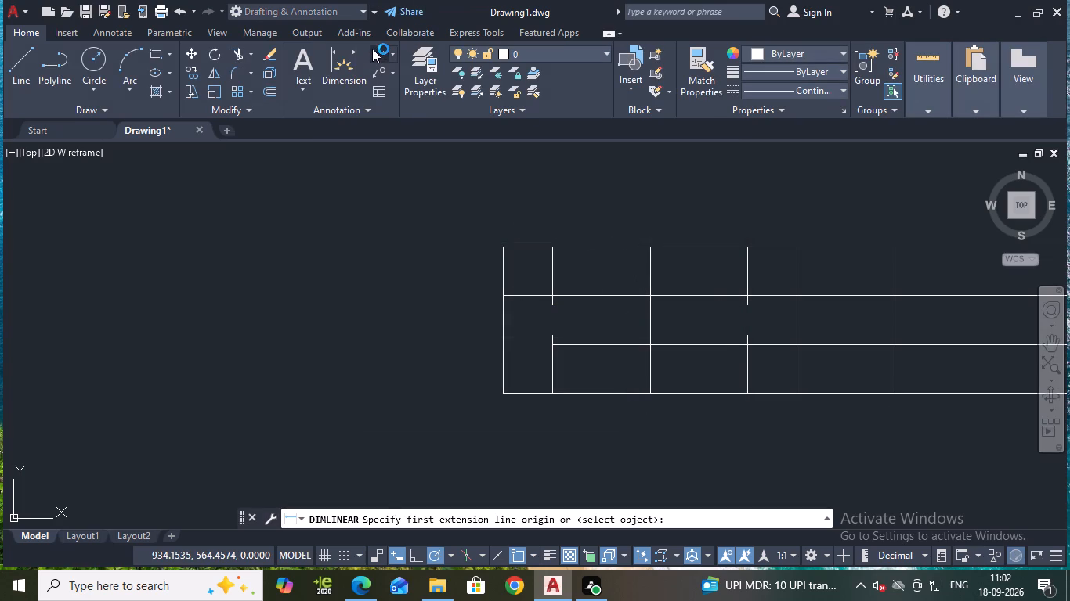
{"action": "left_click", "coordinate": [553, 245]}
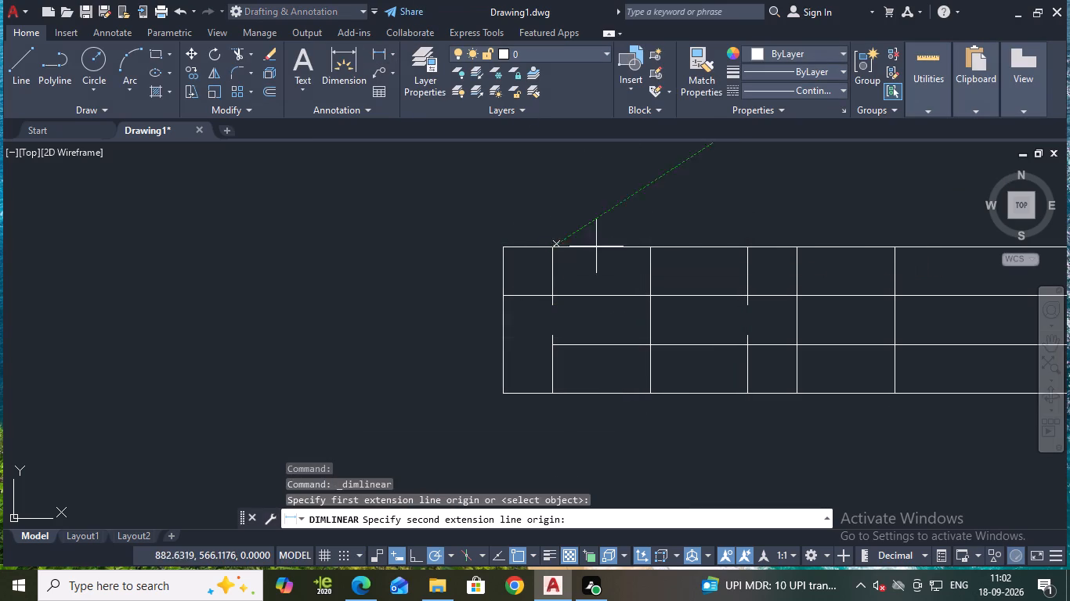
{"action": "left_click", "coordinate": [746, 248]}
{"action": "left_click", "coordinate": [725, 206]}
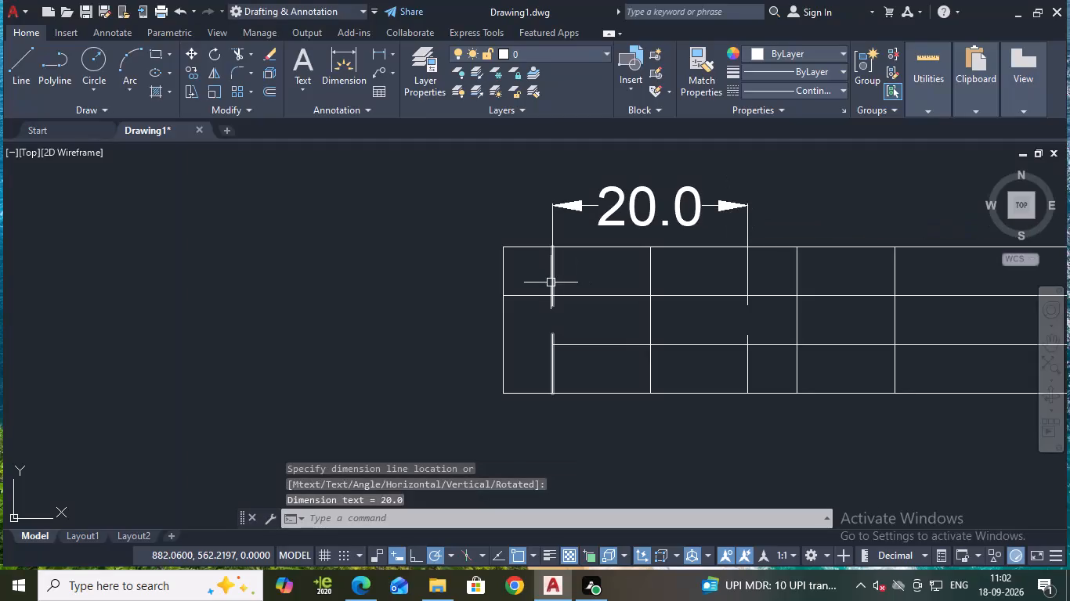
Add a horizontal linear dimension from the outline's upper-left corner to the top of the base's rightmost inner vertical line, above the existing dimension.
{"action": "key", "text": "space"}
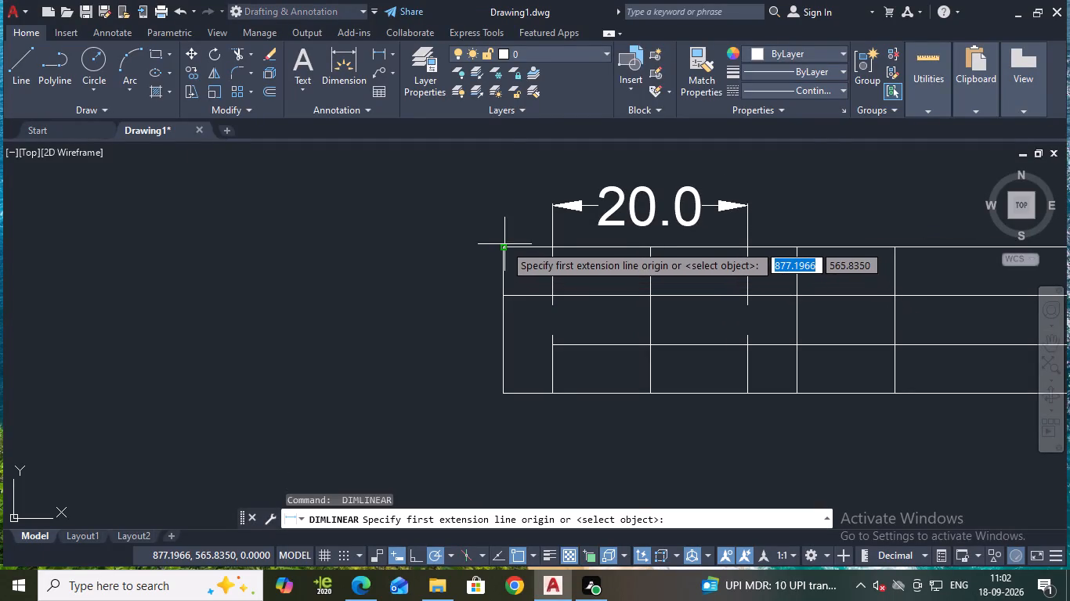
{"action": "left_click", "coordinate": [503, 245]}
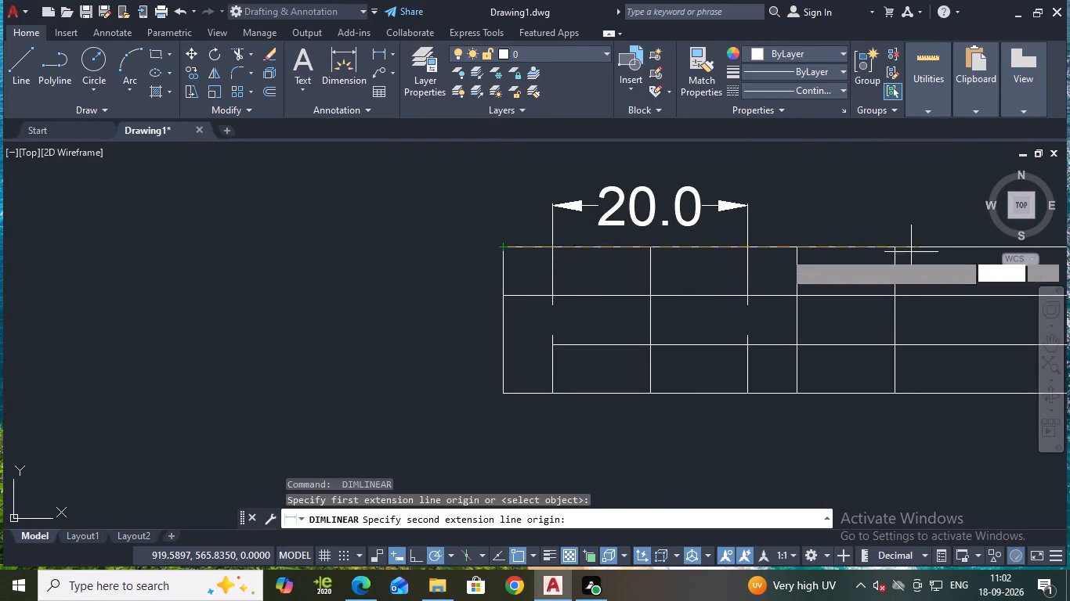
{"action": "left_click", "coordinate": [896, 248]}
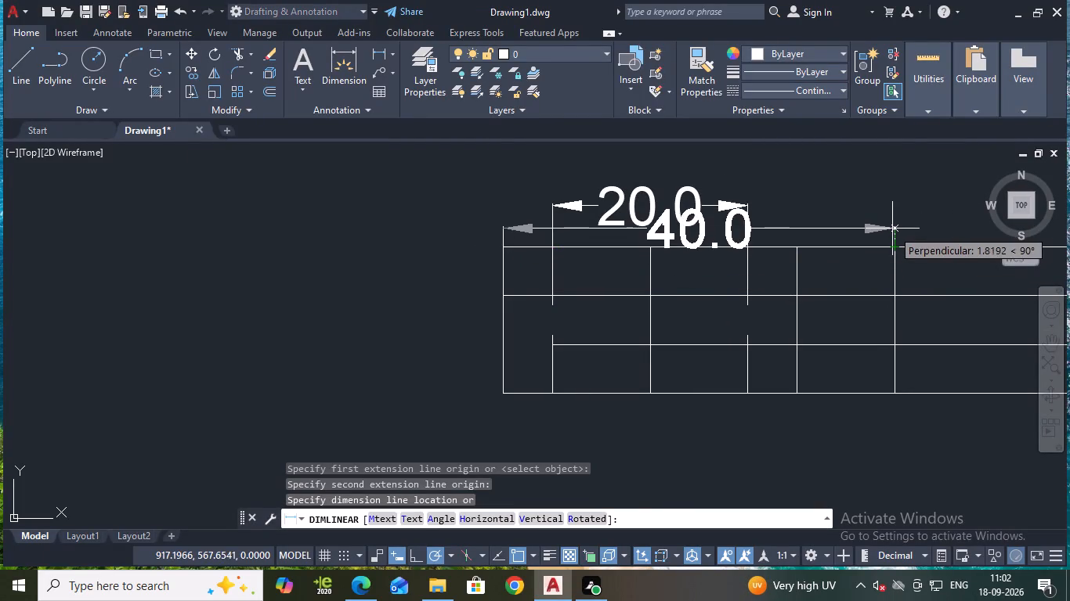
{"action": "middle_click_drag", "start_coordinate": [903, 230], "coordinate": [883, 290]}
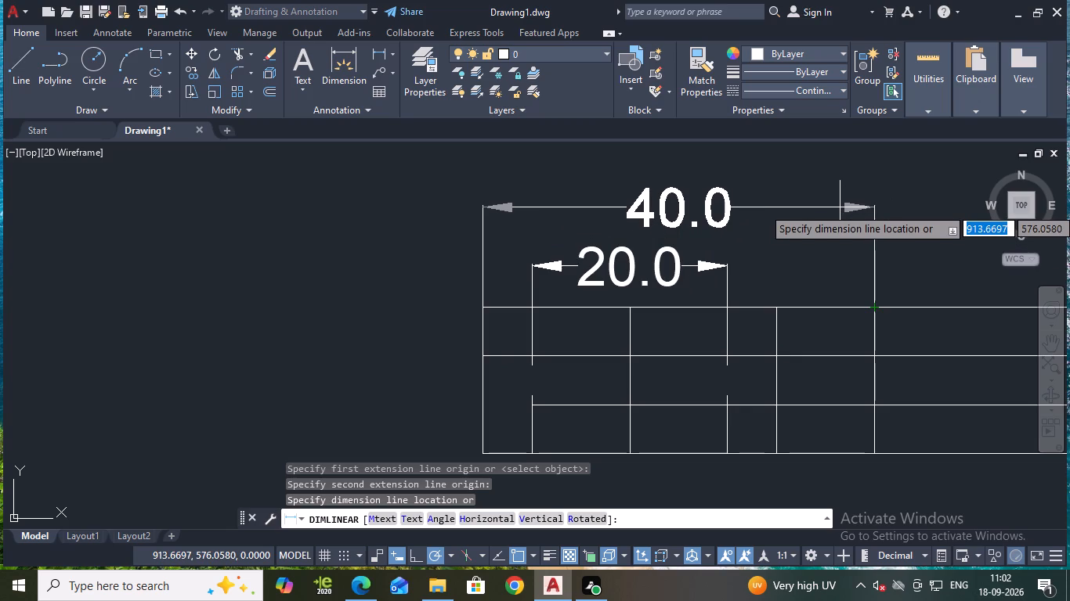
{"action": "left_click", "coordinate": [838, 206]}
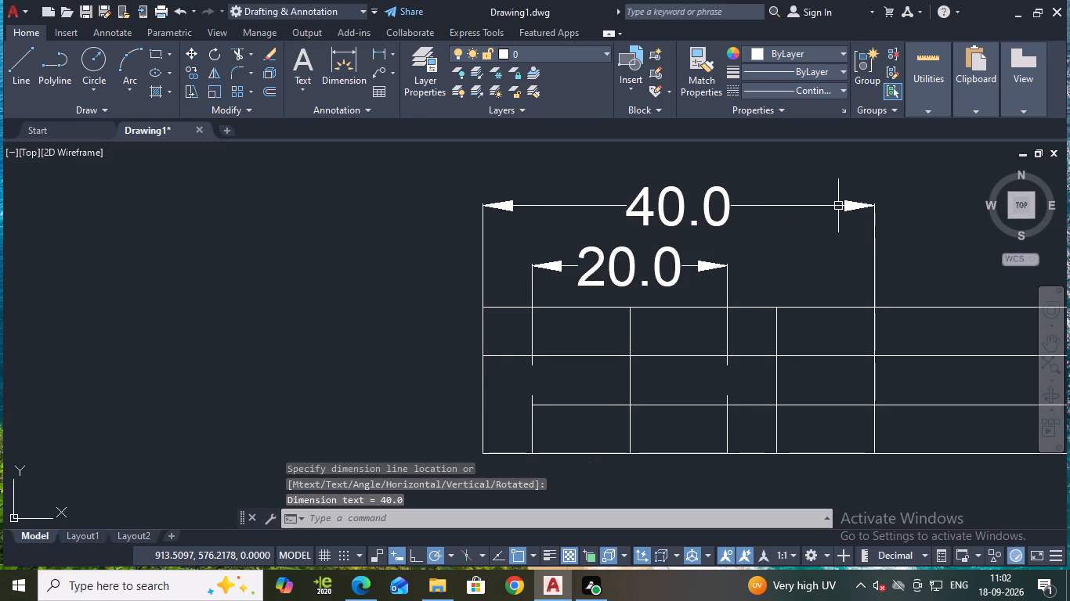
Draw a vertical line from the right end of the base's bottom edge up to the top horizontal line, closing the upright.
{"action": "middle_click_drag", "start_coordinate": [815, 325], "coordinate": [799, 280]}
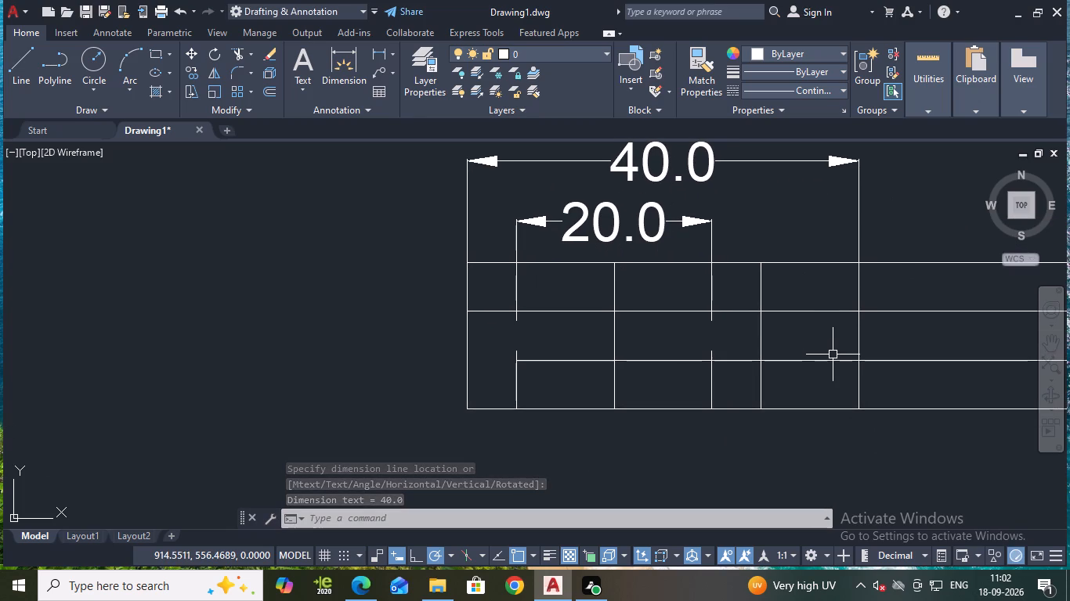
{"action": "scroll", "coordinate": [833, 356], "scroll_direction": "down", "scroll_amount": 2}
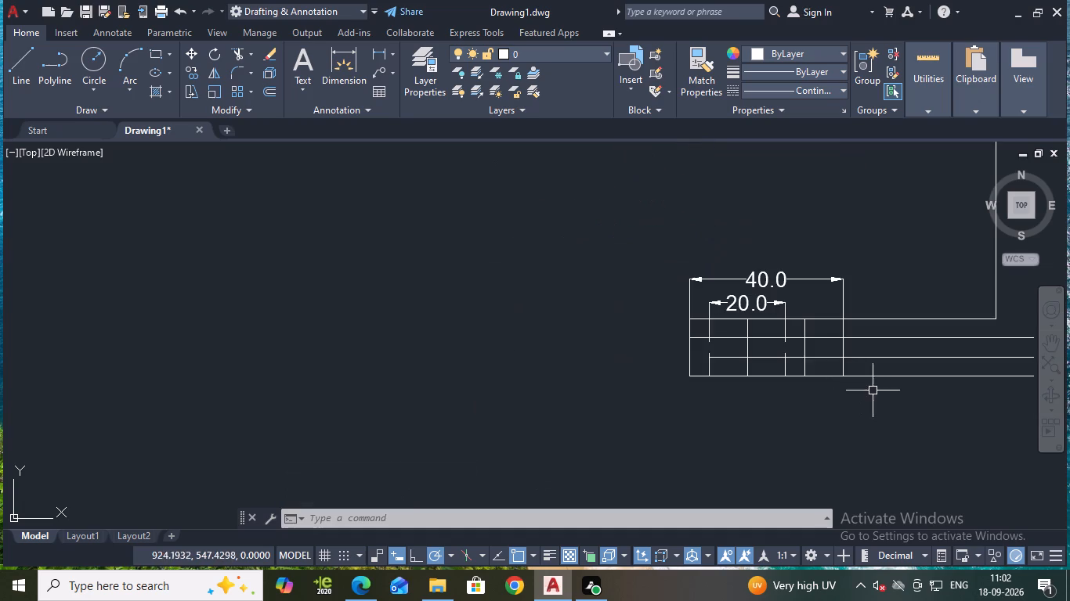
{"action": "middle_click_drag", "start_coordinate": [871, 391], "coordinate": [699, 329]}
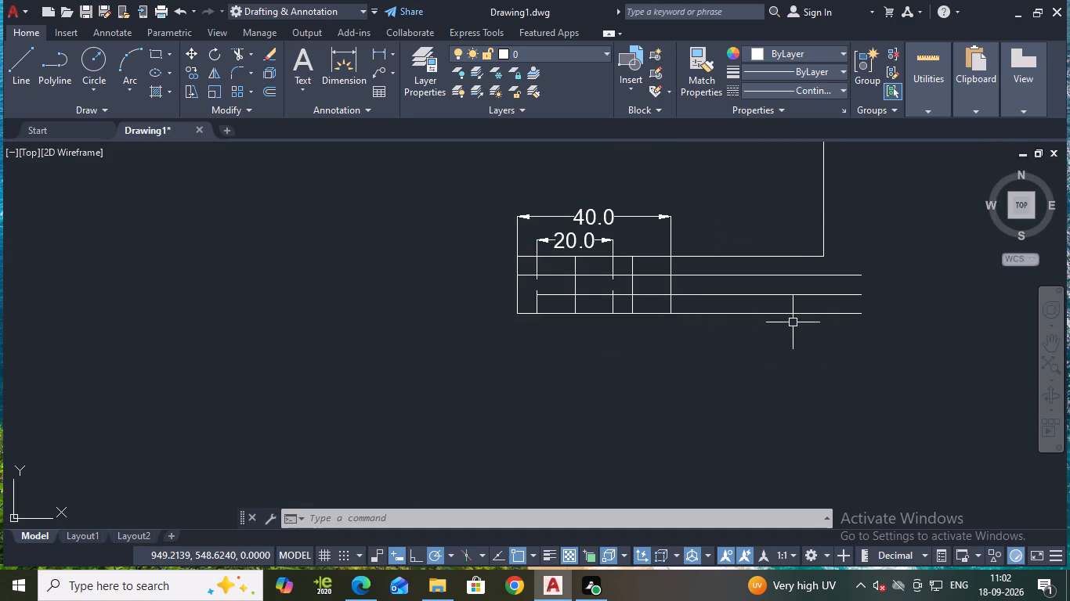
{"action": "middle_click_drag", "start_coordinate": [803, 315], "coordinate": [672, 408]}
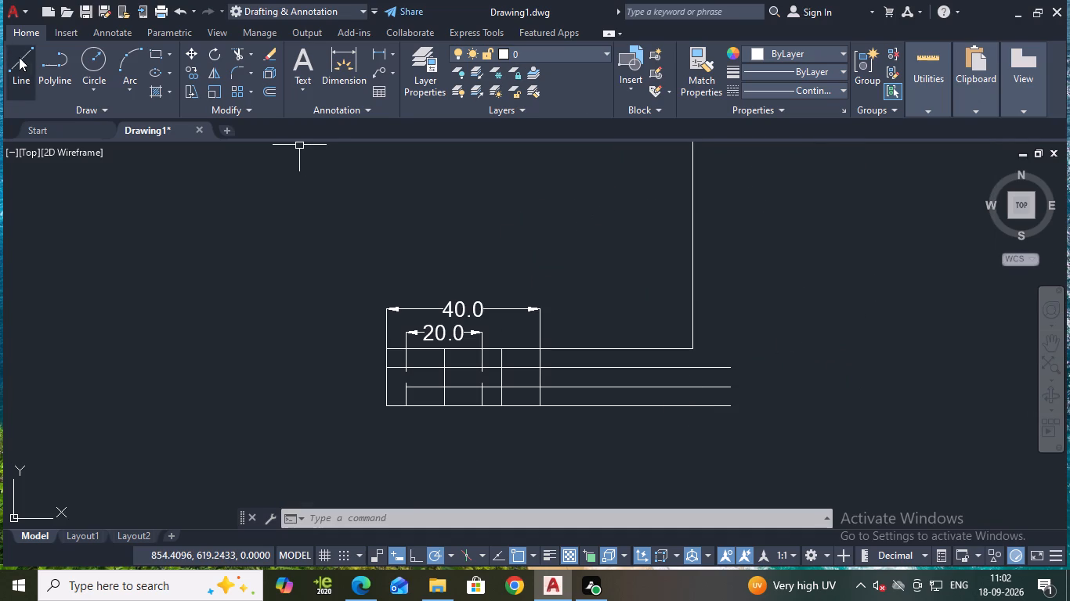
{"action": "left_click", "coordinate": [23, 60]}
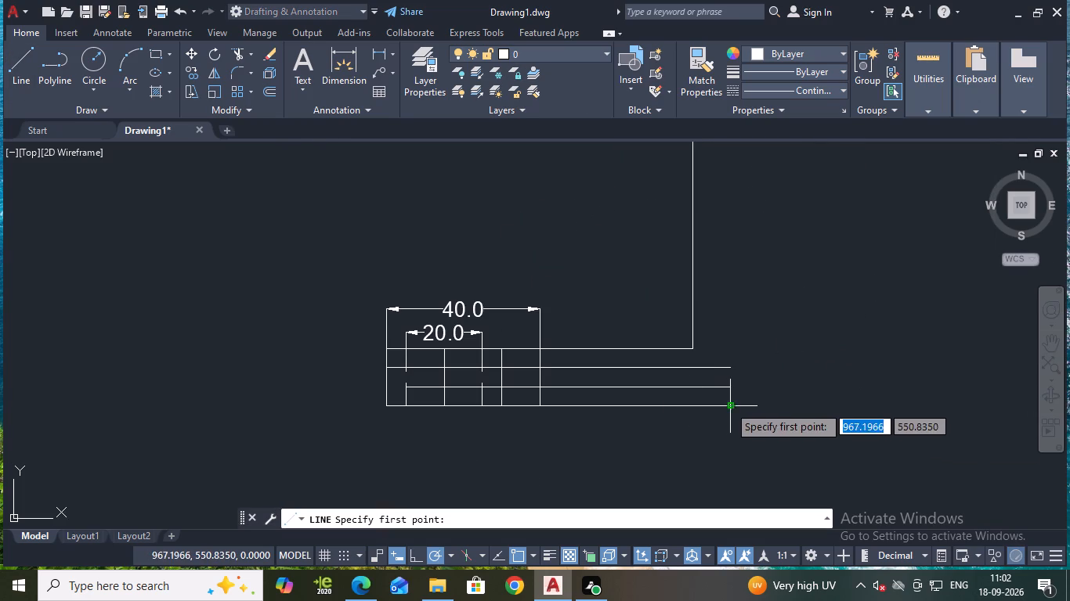
{"action": "left_click_drag", "start_coordinate": [728, 405], "coordinate": [728, 316]}
{"action": "middle_click_drag", "start_coordinate": [726, 157], "coordinate": [730, 207]}
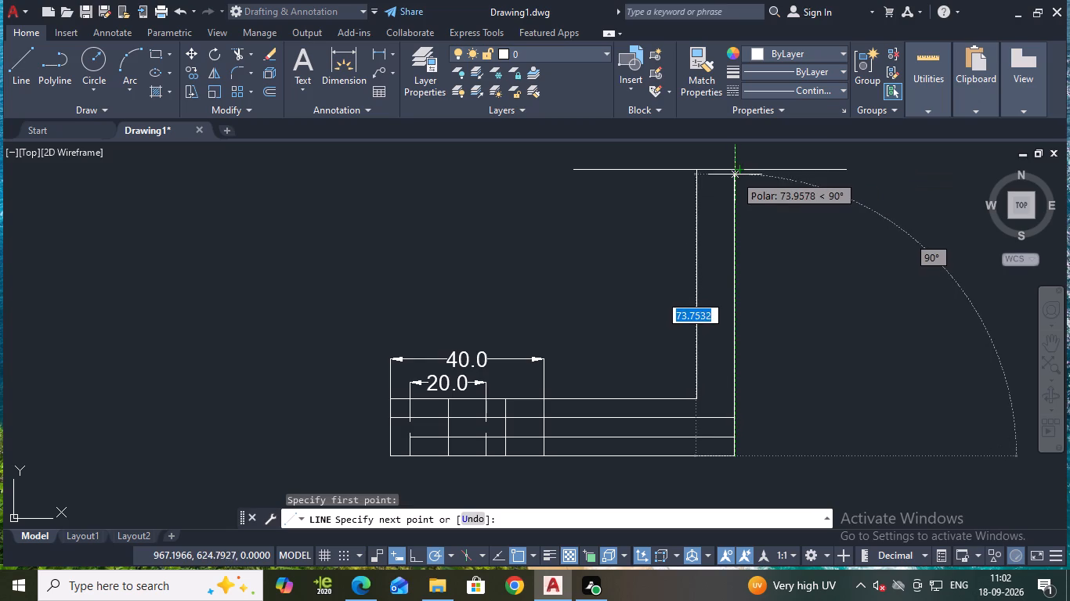
{"action": "left_click", "coordinate": [734, 167]}
{"action": "key", "text": "Escape"}
Trim the lower inner horizontal line to the right of the base's rightmost inner vertical line.
{"action": "middle_click_drag", "start_coordinate": [790, 257], "coordinate": [808, 206]}
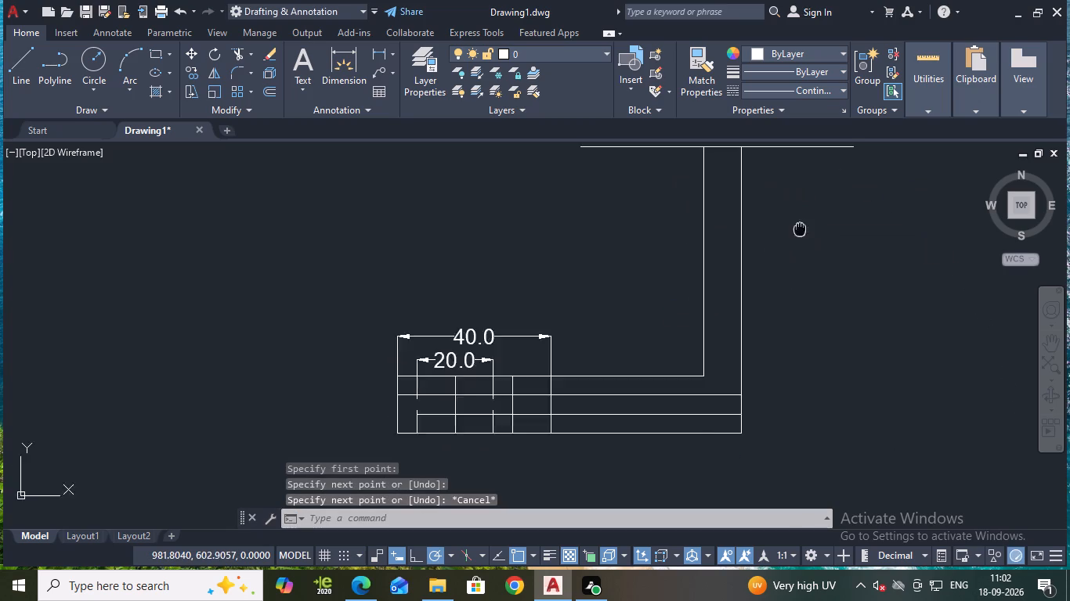
{"action": "middle_click_drag", "start_coordinate": [808, 206], "coordinate": [812, 196]}
{"action": "middle_click_drag", "start_coordinate": [768, 375], "coordinate": [777, 341]}
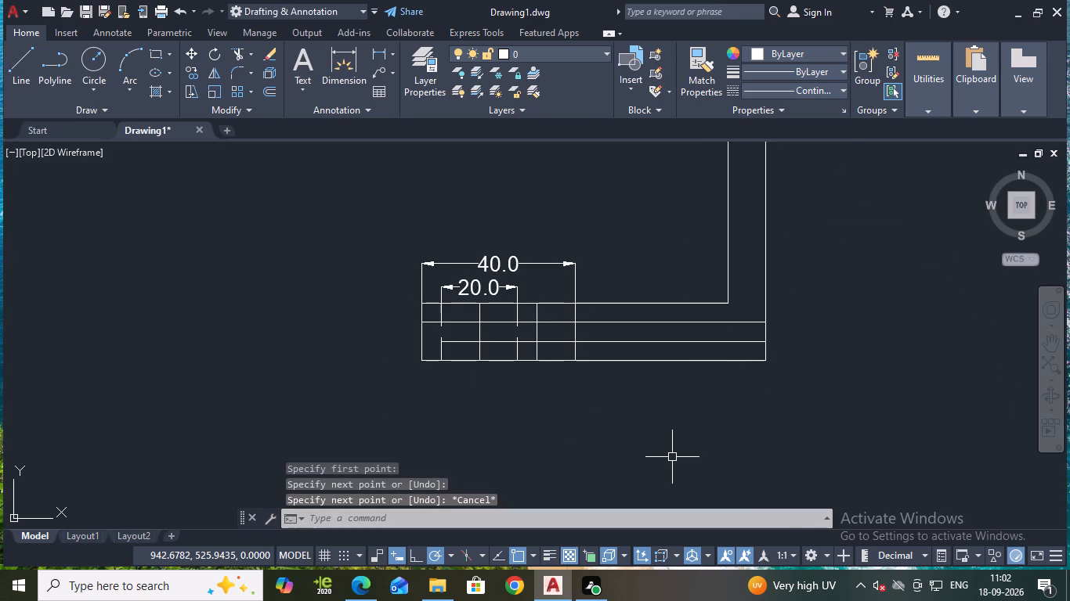
{"action": "type", "text": "tr"}
{"action": "key", "text": "Return"}
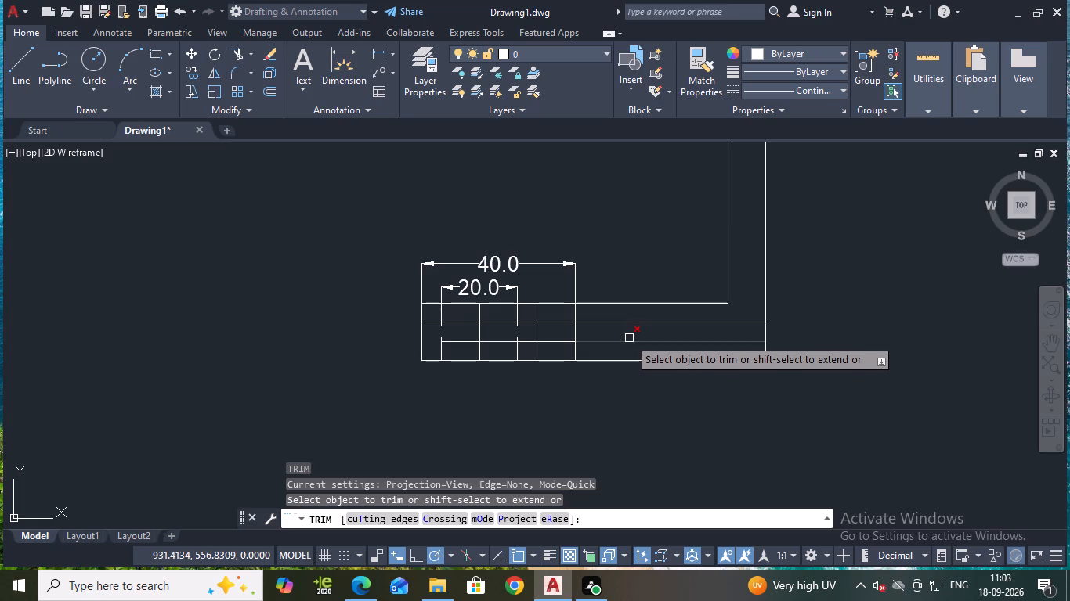
{"action": "left_click", "coordinate": [629, 338]}
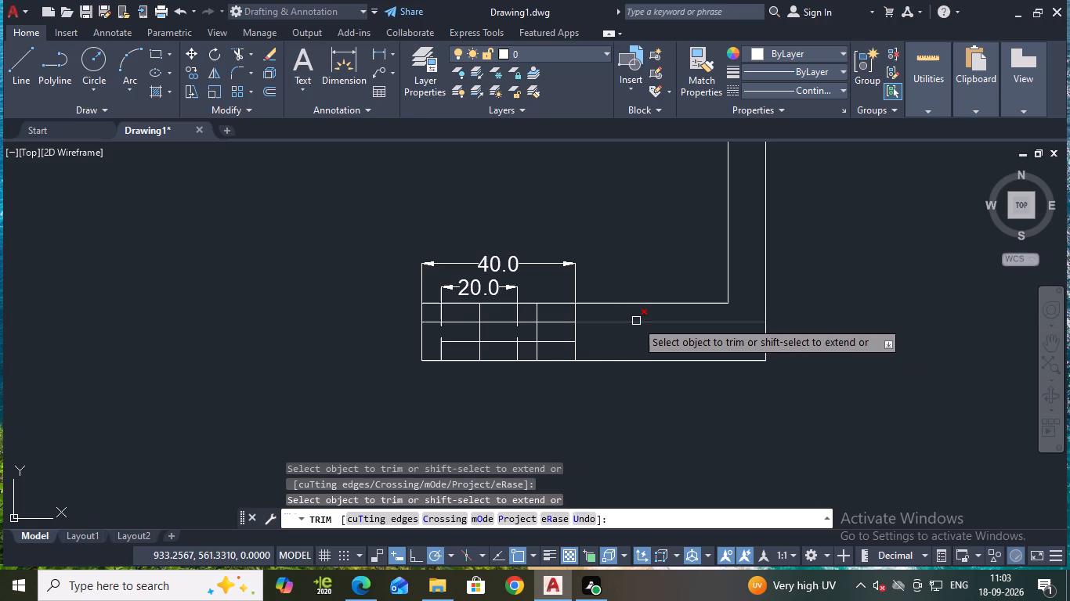
{"action": "scroll", "coordinate": [577, 371], "scroll_direction": "up", "scroll_amount": 1}
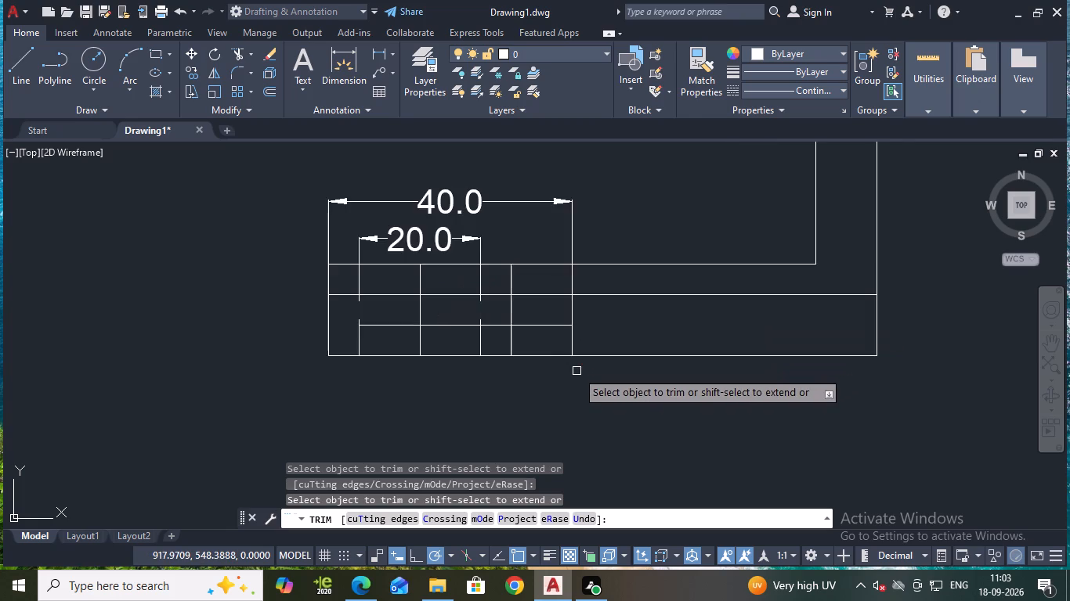
{"action": "middle_click_drag", "start_coordinate": [585, 376], "coordinate": [610, 388]}
{"action": "key", "text": "Escape"}
Trim the upper inner horizontal line between the base's left edge and the solid vertical line between the two dashed lines.
{"action": "key", "text": "space"}
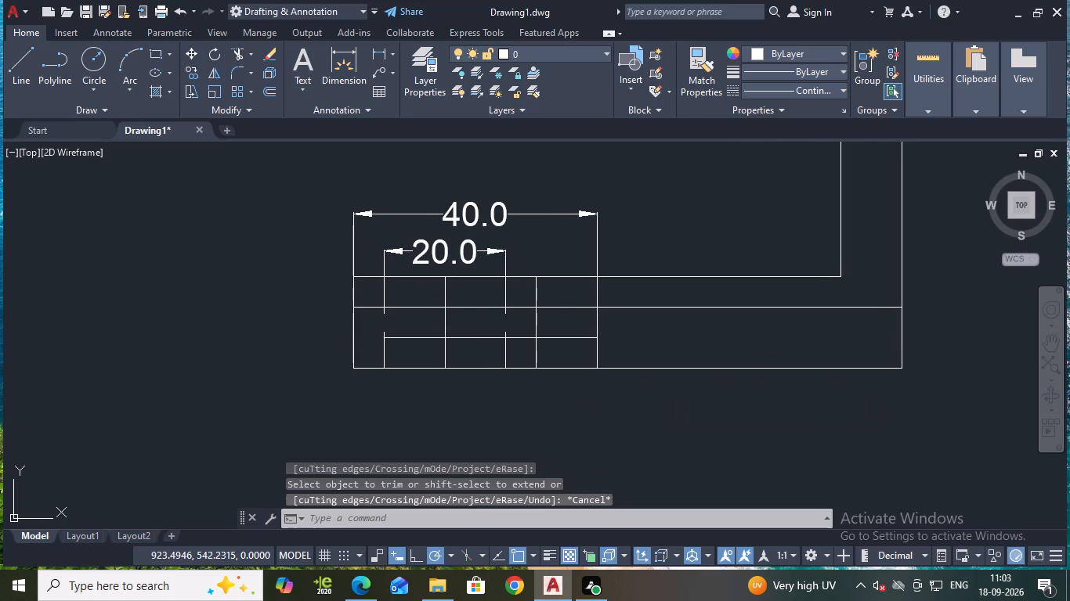
{"action": "left_click", "coordinate": [418, 306]}
{"action": "left_click", "coordinate": [369, 305]}
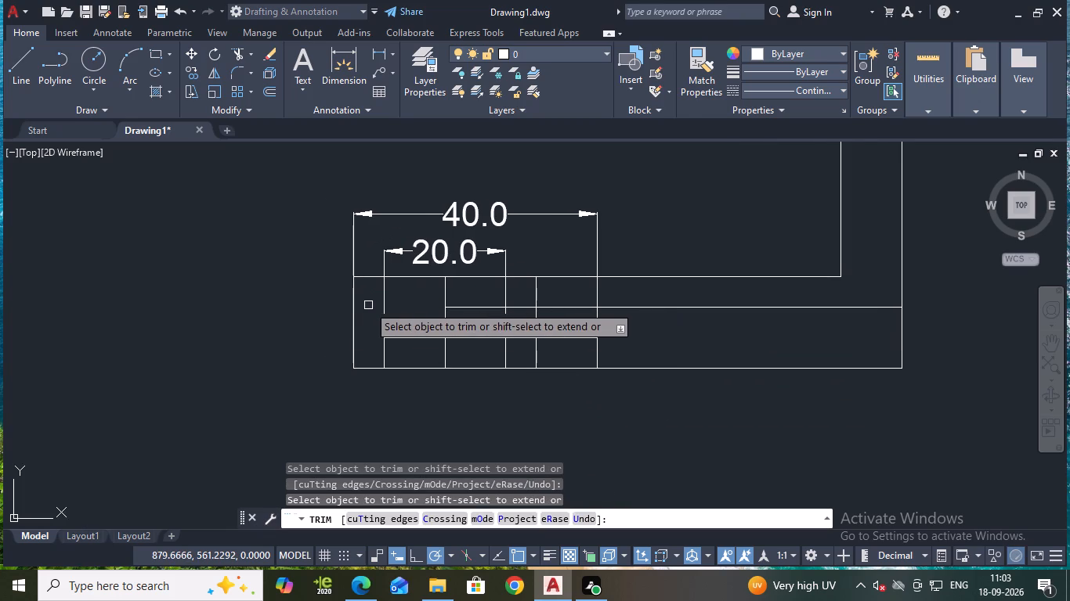
{"action": "key", "text": "Escape"}
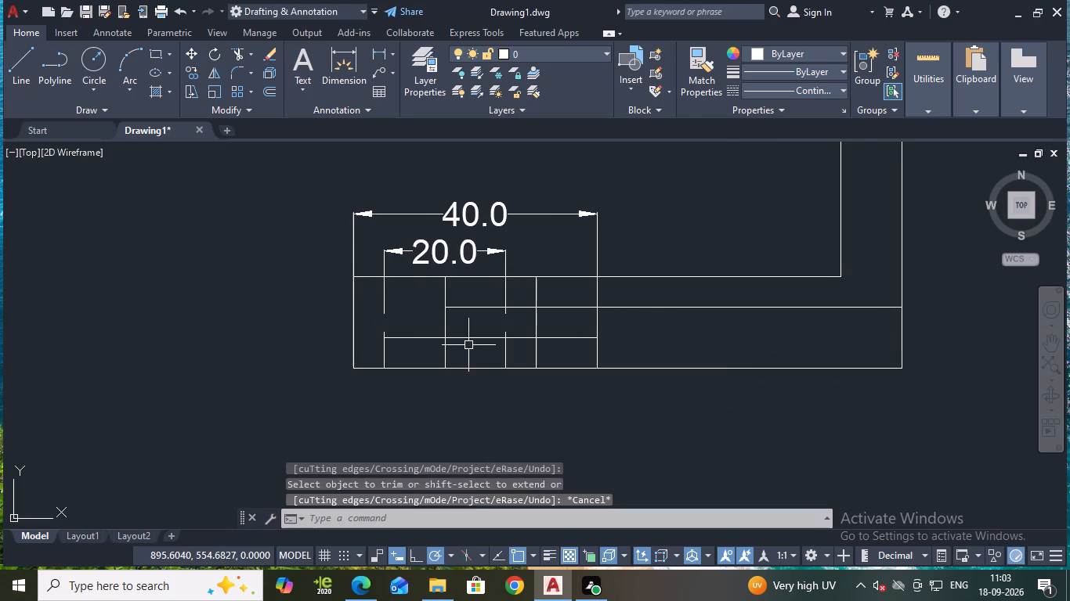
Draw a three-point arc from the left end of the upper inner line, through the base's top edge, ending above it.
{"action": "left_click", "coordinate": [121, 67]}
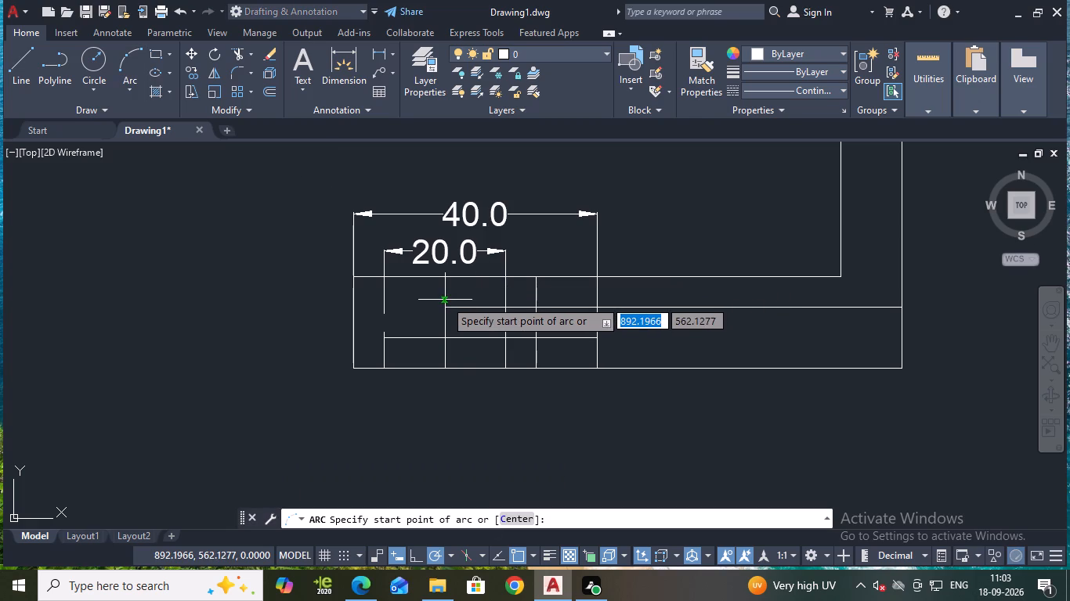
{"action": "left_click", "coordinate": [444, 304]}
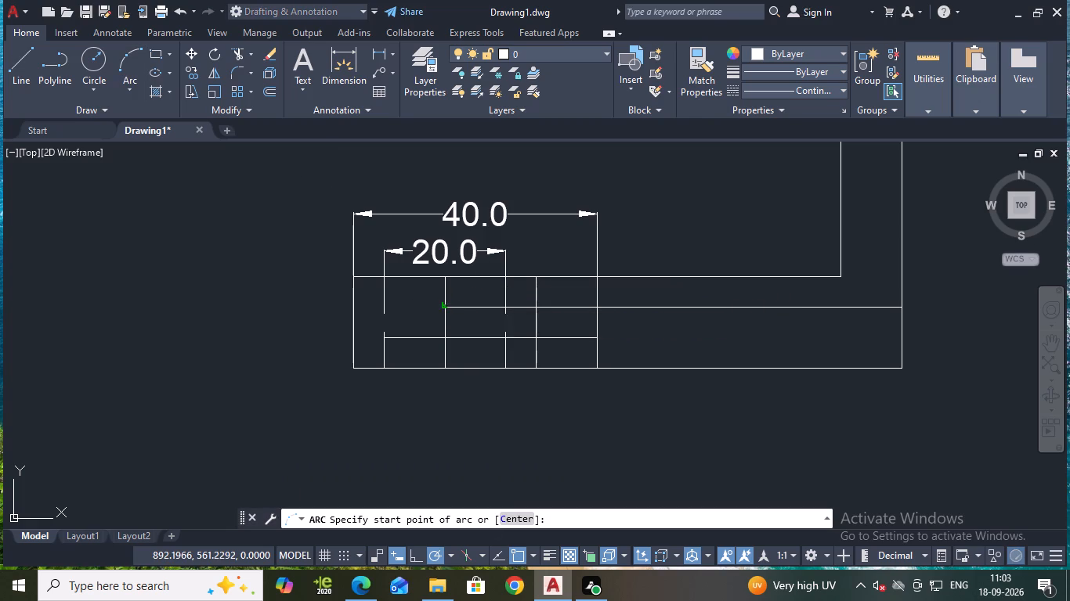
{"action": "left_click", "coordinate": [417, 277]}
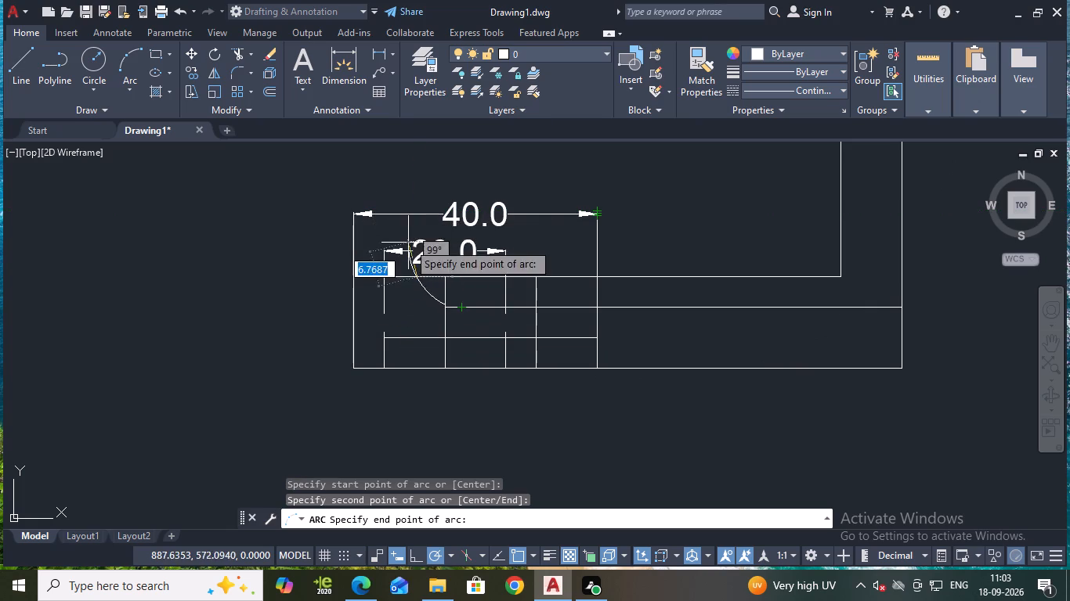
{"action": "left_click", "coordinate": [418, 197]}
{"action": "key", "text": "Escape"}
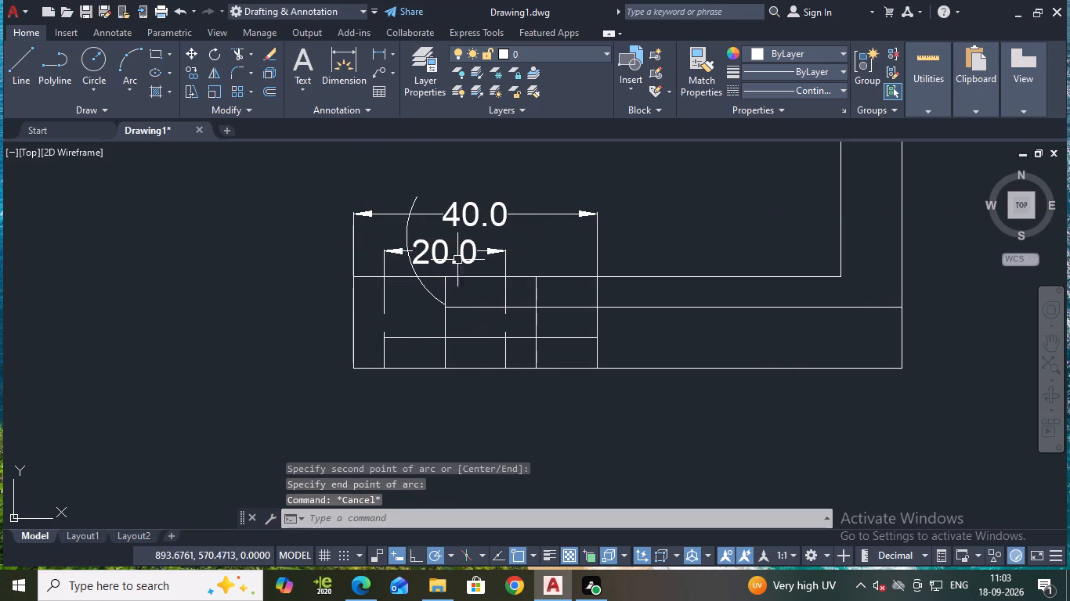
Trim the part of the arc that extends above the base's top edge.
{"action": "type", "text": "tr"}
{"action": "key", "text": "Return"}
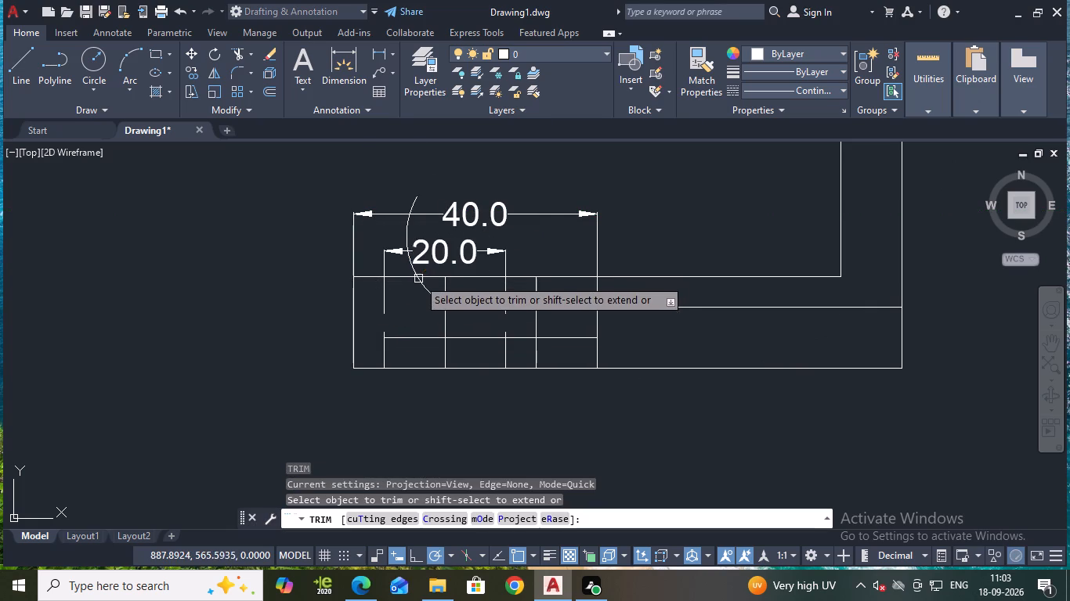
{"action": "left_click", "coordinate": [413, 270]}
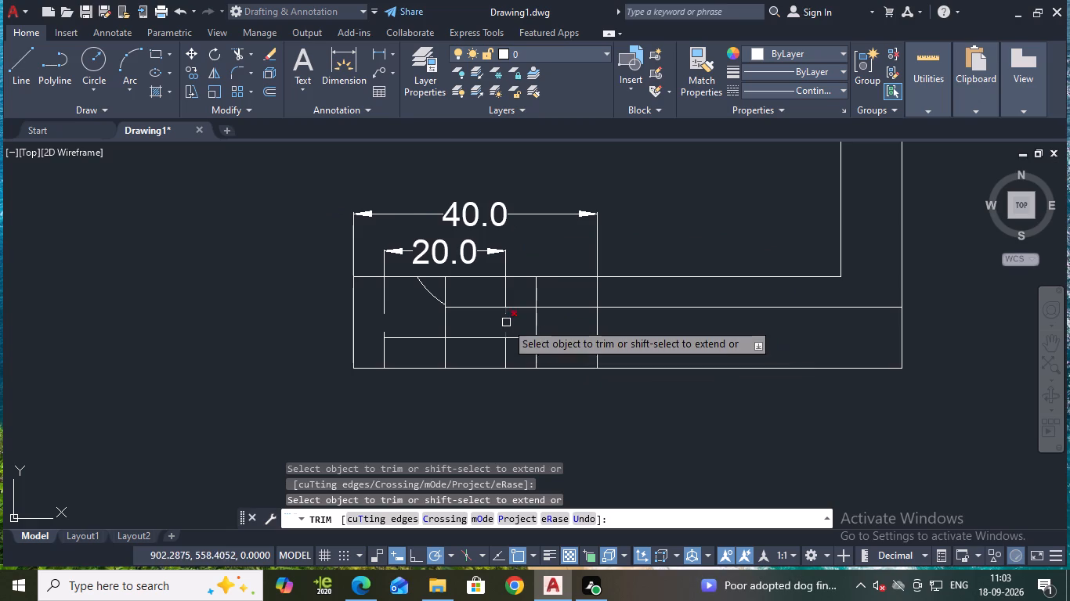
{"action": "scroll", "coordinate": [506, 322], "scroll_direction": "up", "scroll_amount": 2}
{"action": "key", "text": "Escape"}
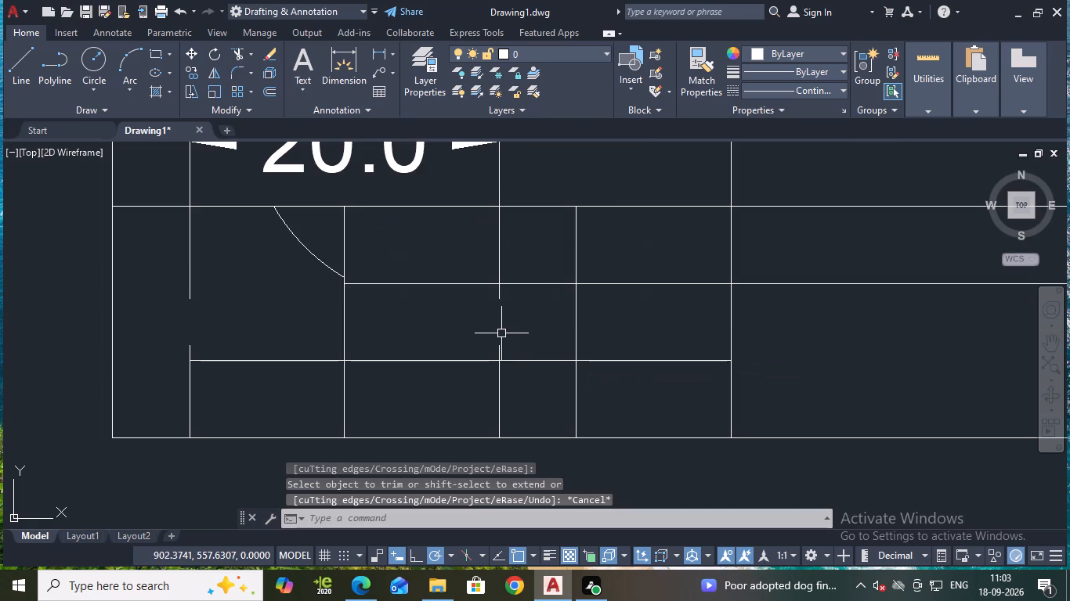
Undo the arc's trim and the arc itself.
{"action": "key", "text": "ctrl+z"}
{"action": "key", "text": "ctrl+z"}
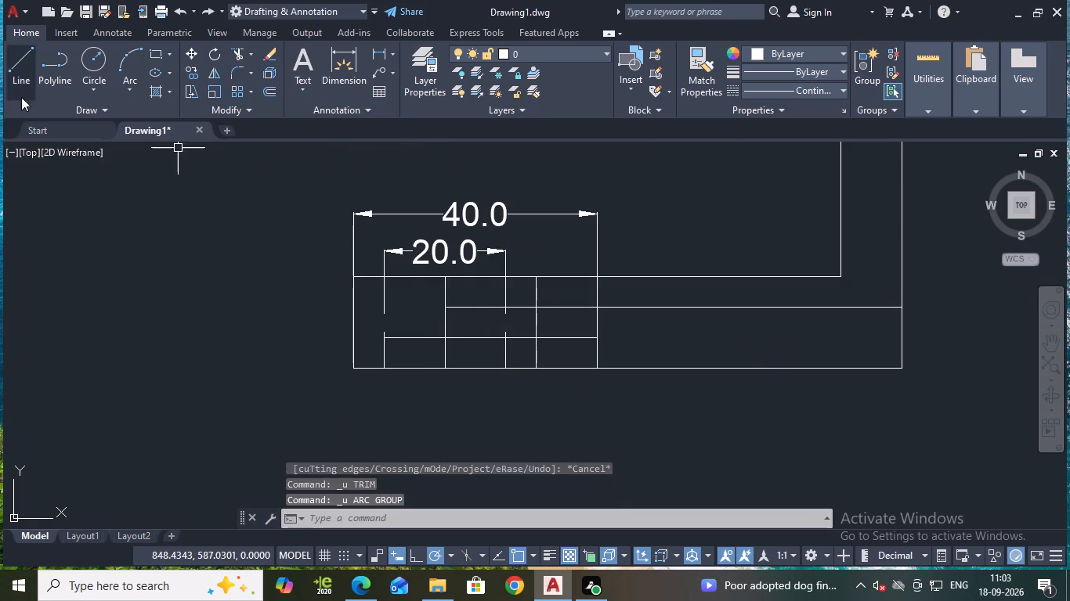
Draw a short three-point spline from the left end of the upper inner line, curving up to near the base's top edge.
{"action": "type", "text": "spli"}
{"action": "left_click", "coordinate": [298, 313]}
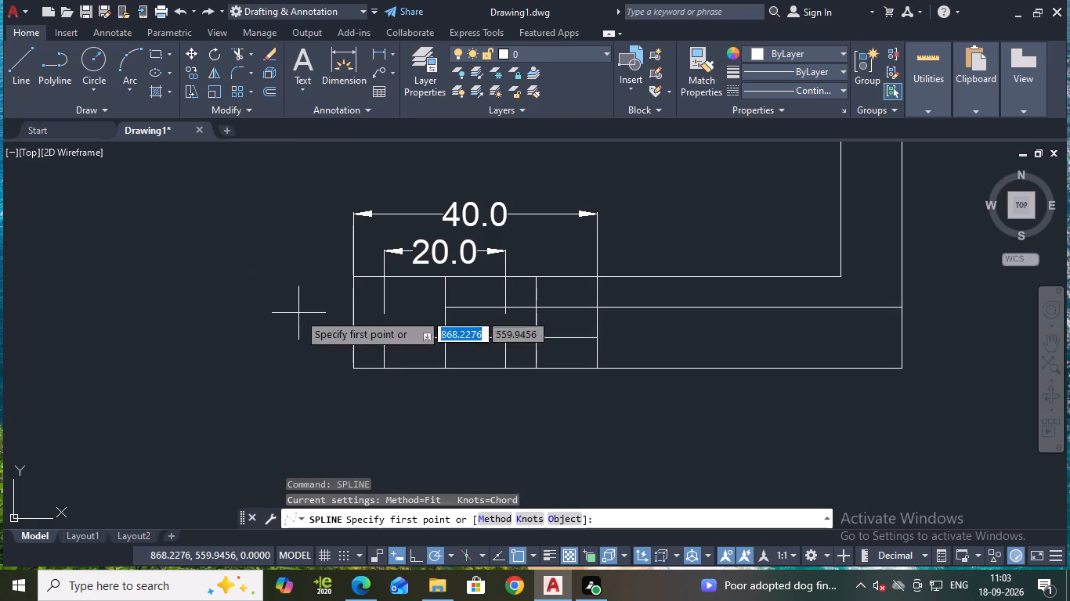
{"action": "left_click", "coordinate": [447, 308]}
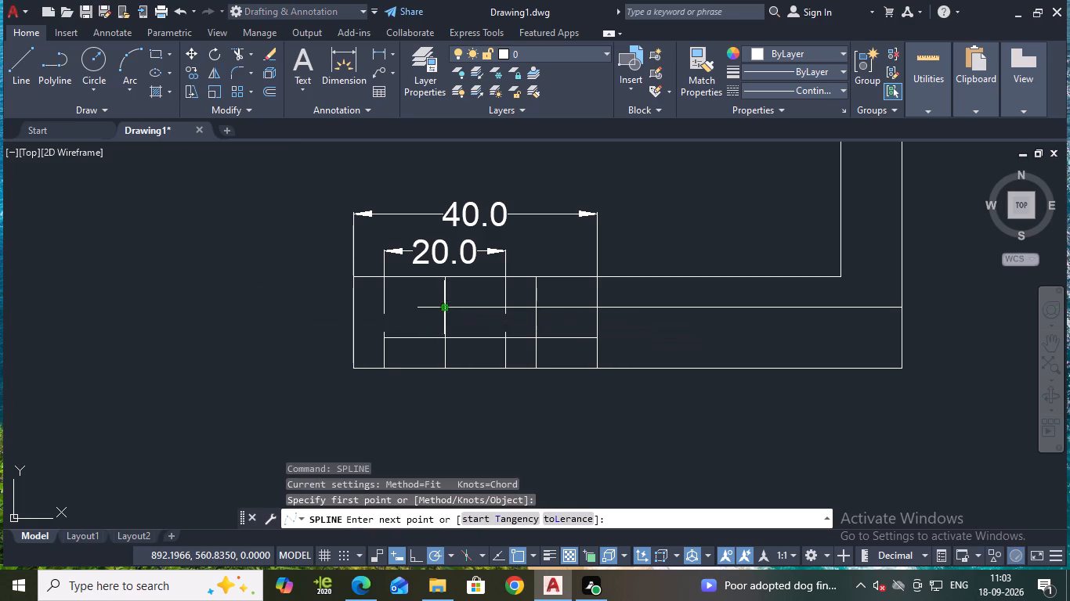
{"action": "left_click", "coordinate": [422, 284]}
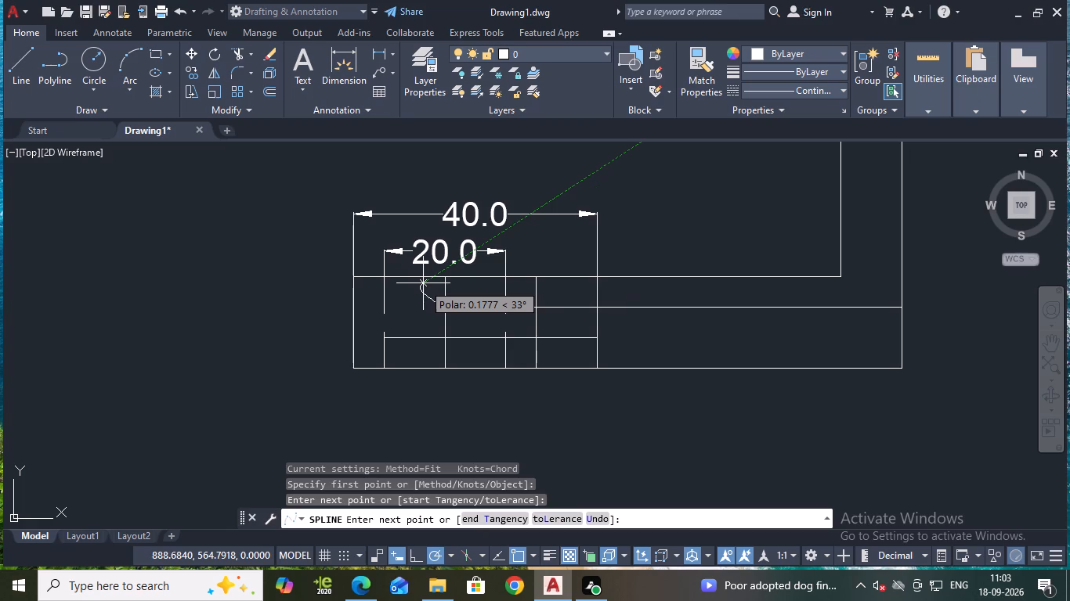
{"action": "scroll", "coordinate": [423, 283], "scroll_direction": "up", "scroll_amount": 2}
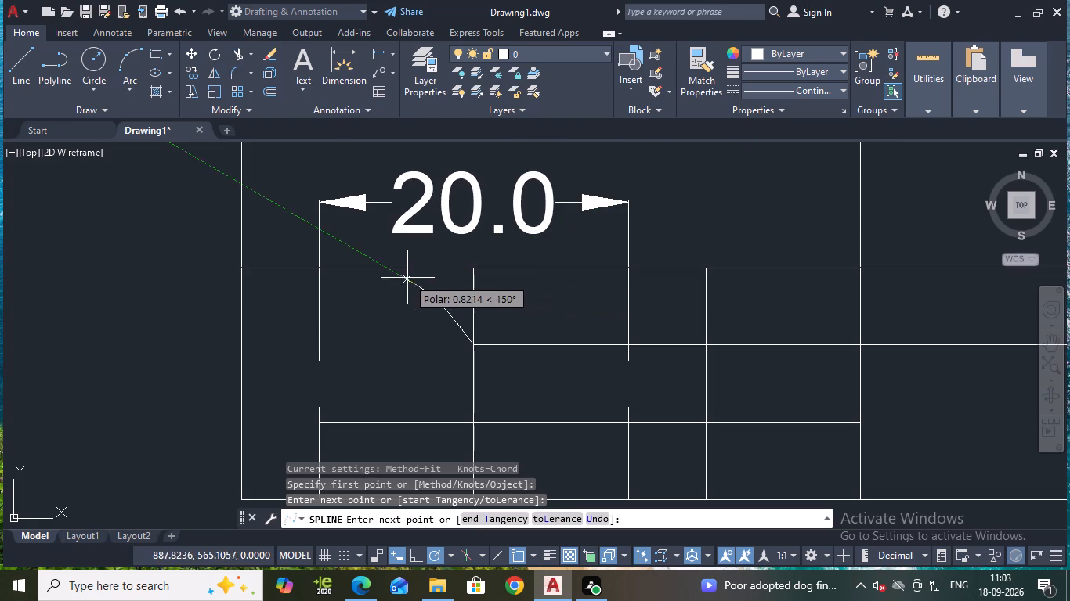
{"action": "left_click", "coordinate": [417, 273]}
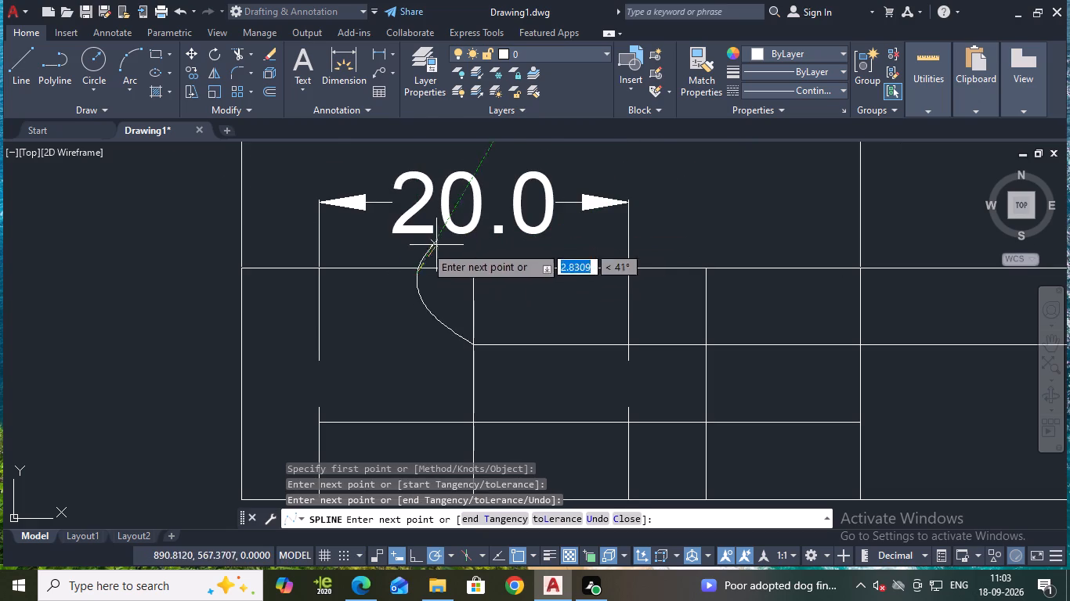
{"action": "key", "text": "Return"}
{"action": "scroll", "coordinate": [517, 320], "scroll_direction": "down", "scroll_amount": 2}
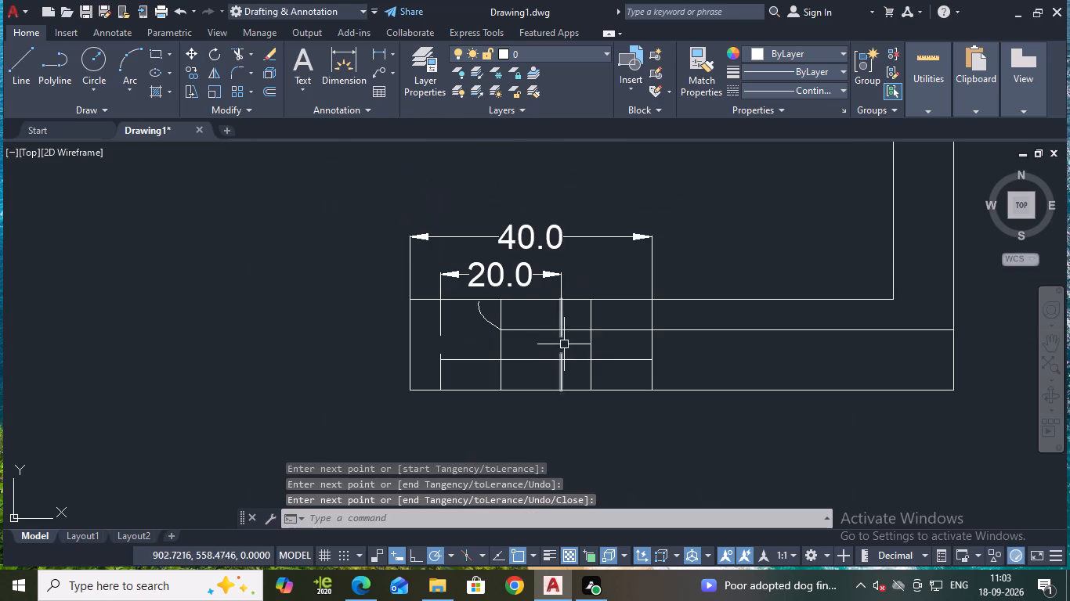
{"action": "key", "text": "Escape"}
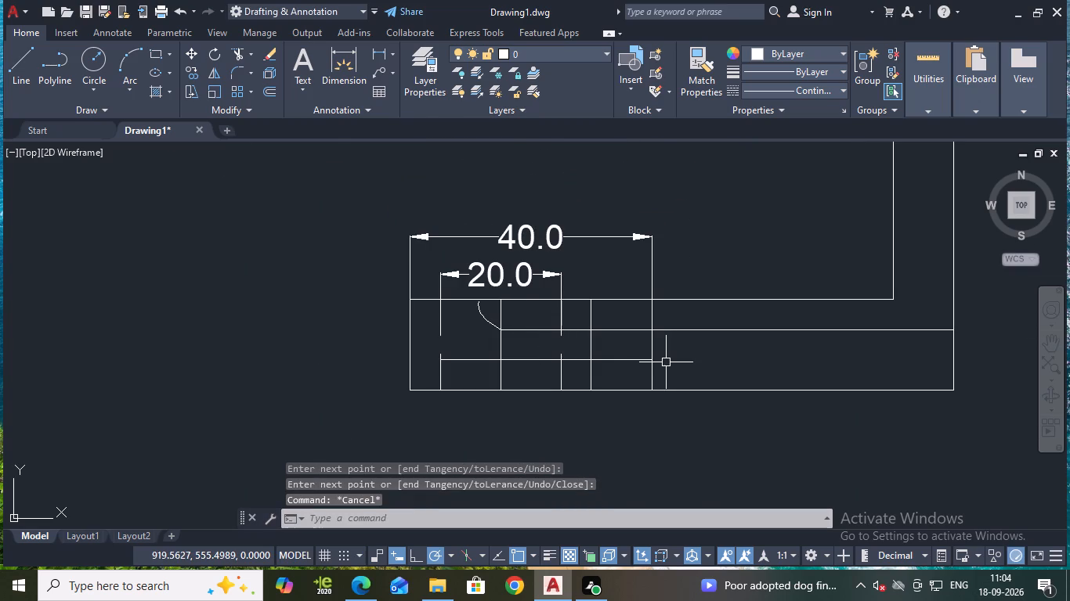
Save the drawing under the copied name that begins "mechanical bracket and pulley" and ends "fastener, and washer".
{"action": "key", "text": "ctrl+s"}
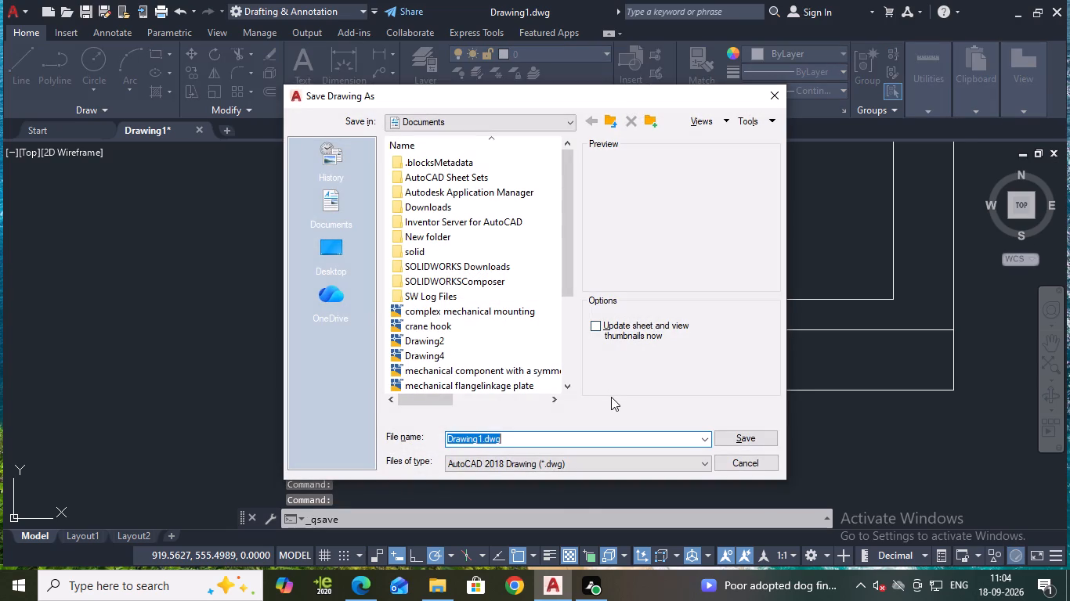
{"action": "key", "text": "ctrl+v"}
{"action": "left_click", "coordinate": [761, 443]}
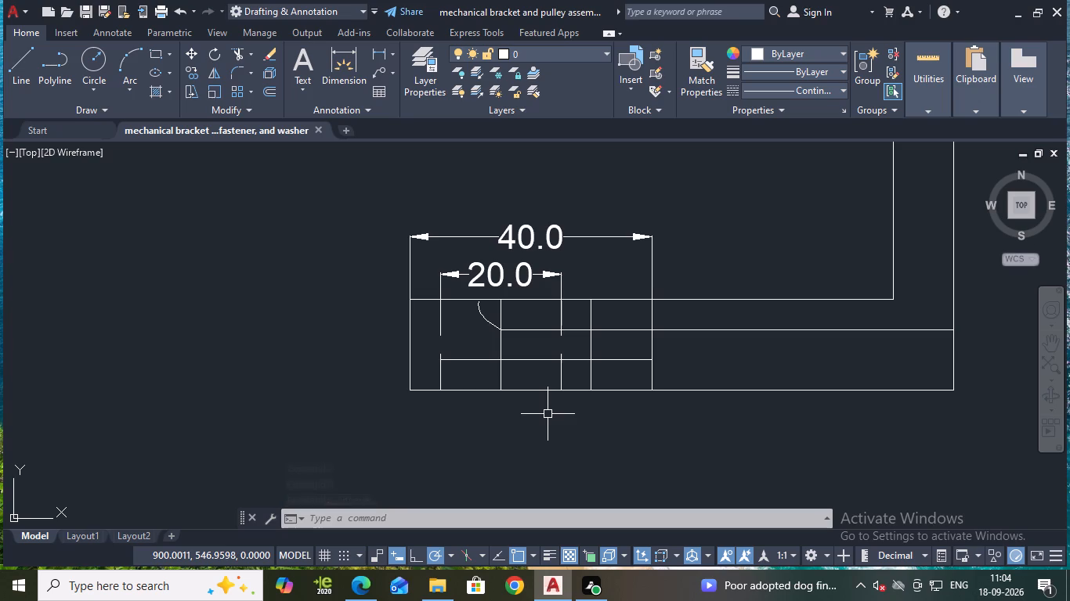
Trim the rightmost inner vertical above the lower inner line, and trim that inner line's portion extending past the vertical.
{"action": "scroll", "coordinate": [568, 388], "scroll_direction": "up", "scroll_amount": 1}
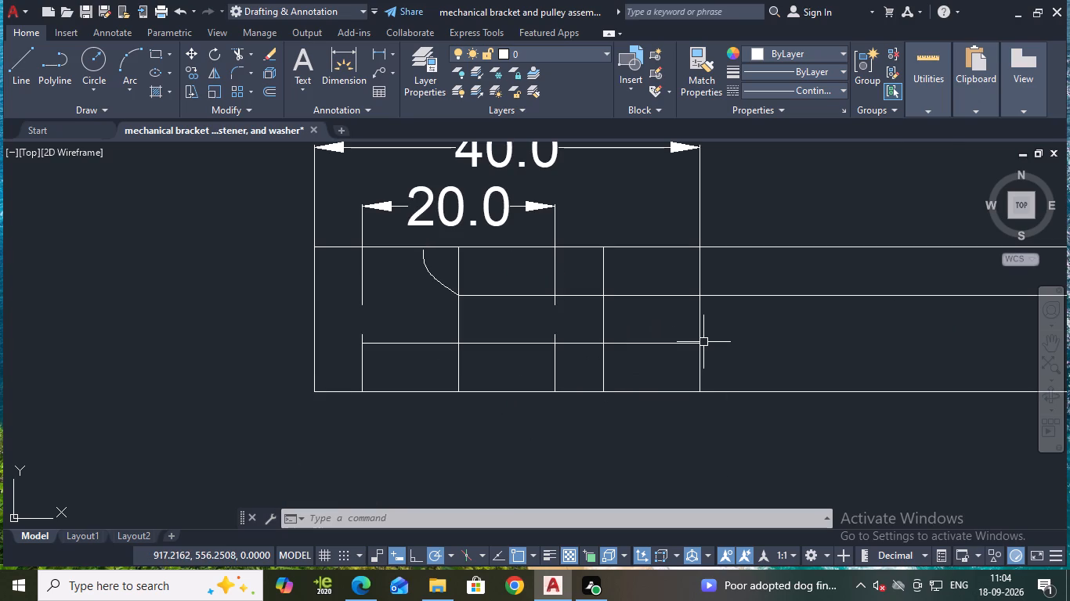
{"action": "type", "text": "tr"}
{"action": "key", "text": "Return"}
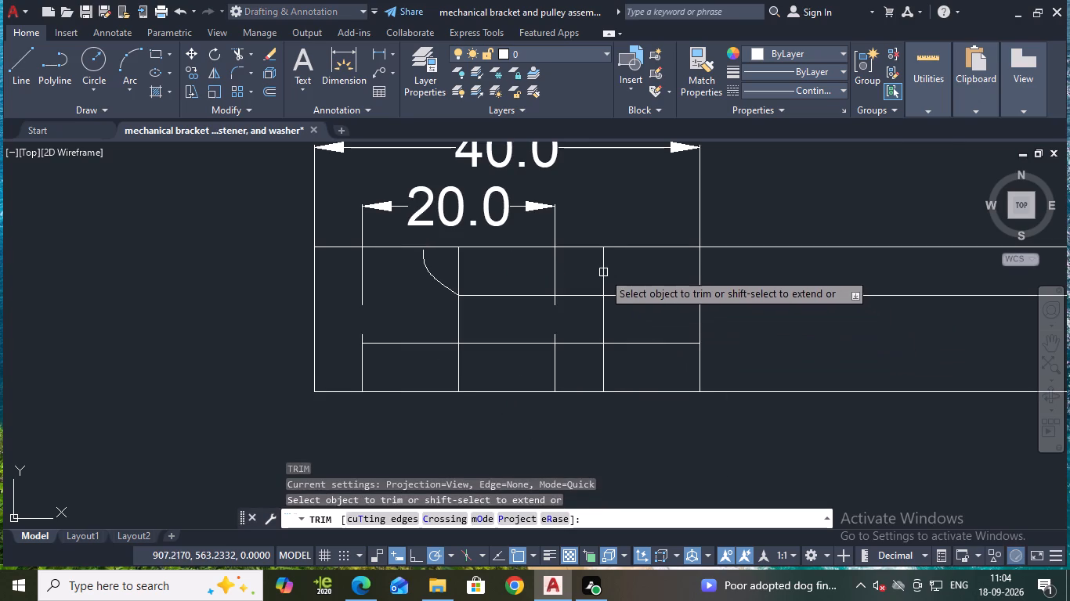
{"action": "left_click", "coordinate": [603, 272]}
{"action": "left_click", "coordinate": [604, 323]}
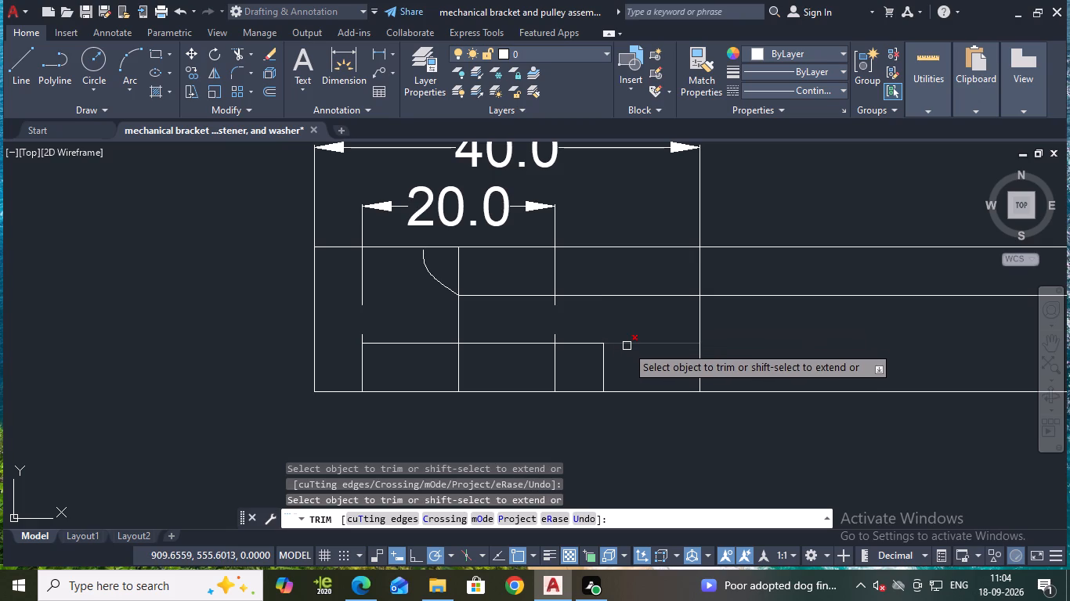
{"action": "left_click", "coordinate": [627, 346]}
{"action": "key", "text": "Escape"}
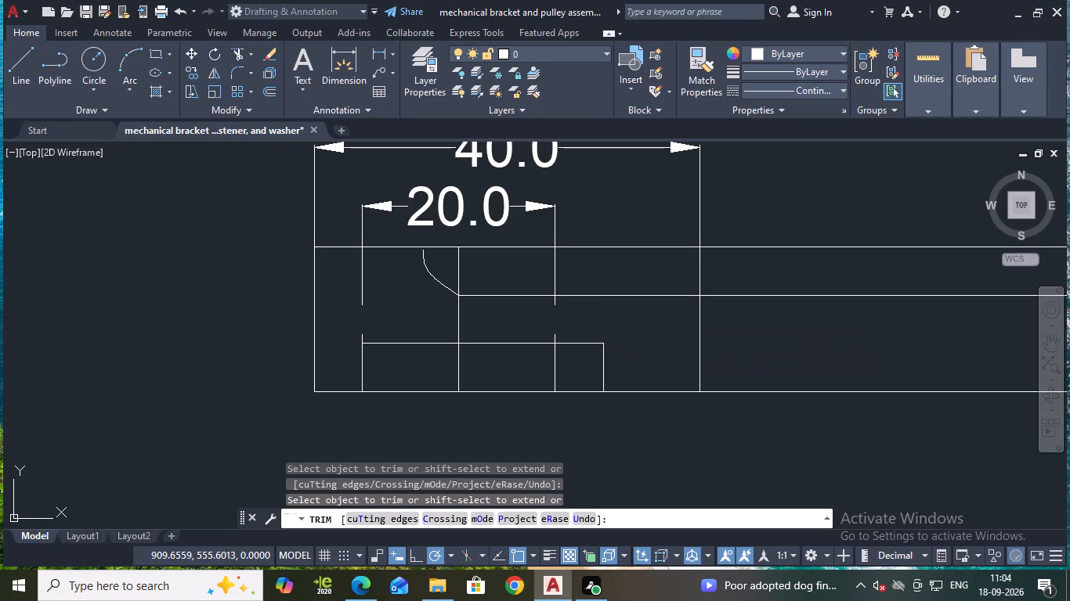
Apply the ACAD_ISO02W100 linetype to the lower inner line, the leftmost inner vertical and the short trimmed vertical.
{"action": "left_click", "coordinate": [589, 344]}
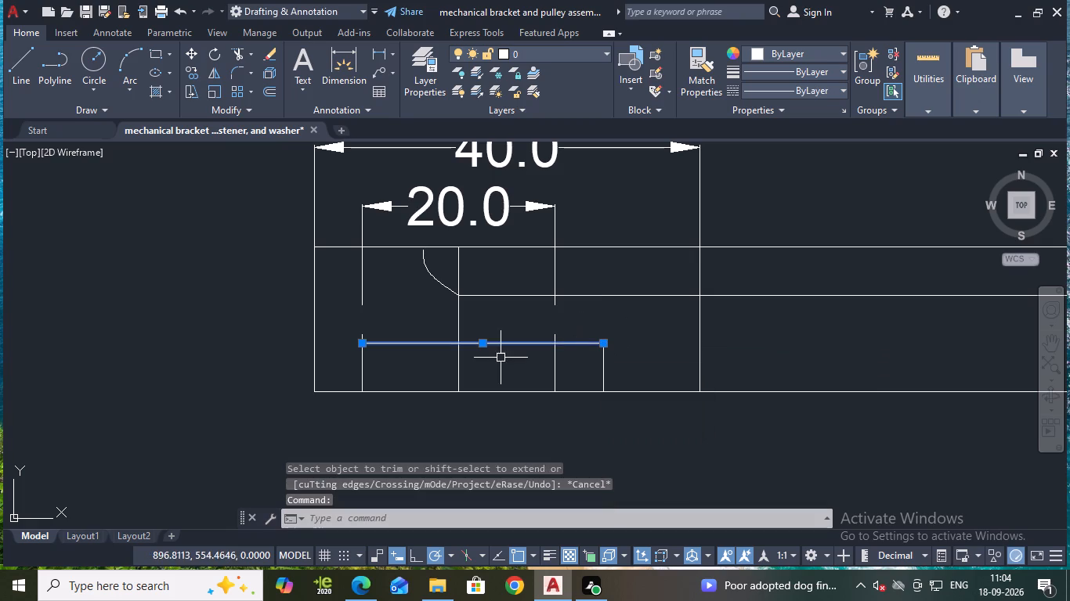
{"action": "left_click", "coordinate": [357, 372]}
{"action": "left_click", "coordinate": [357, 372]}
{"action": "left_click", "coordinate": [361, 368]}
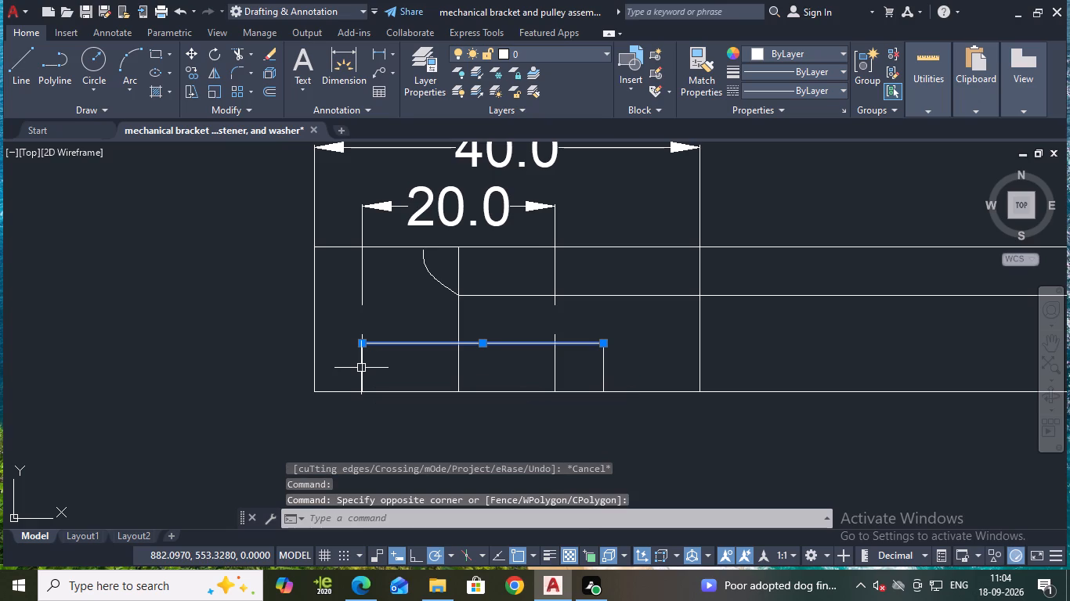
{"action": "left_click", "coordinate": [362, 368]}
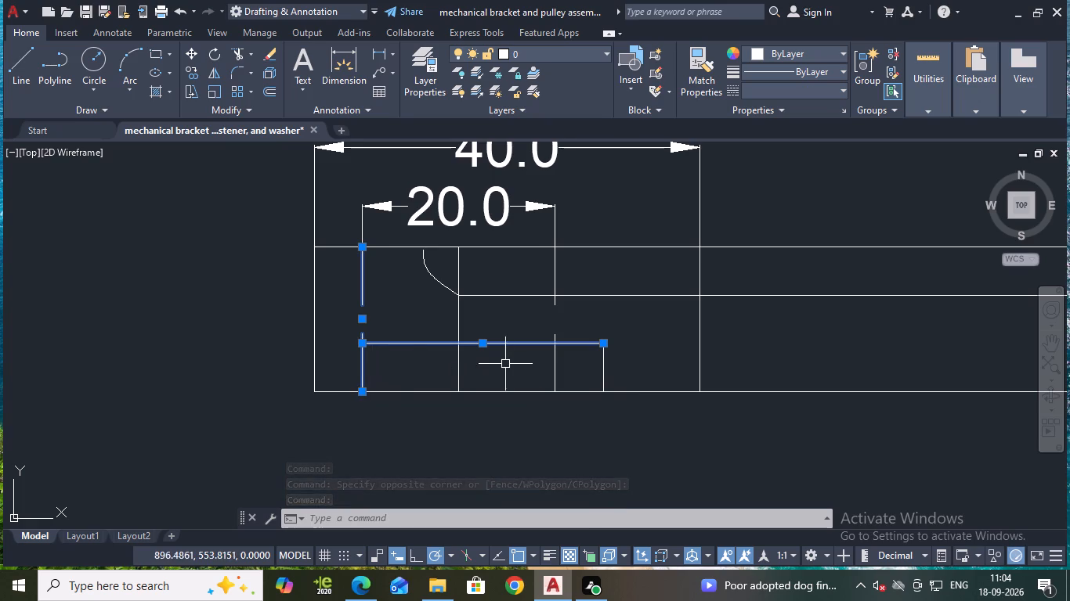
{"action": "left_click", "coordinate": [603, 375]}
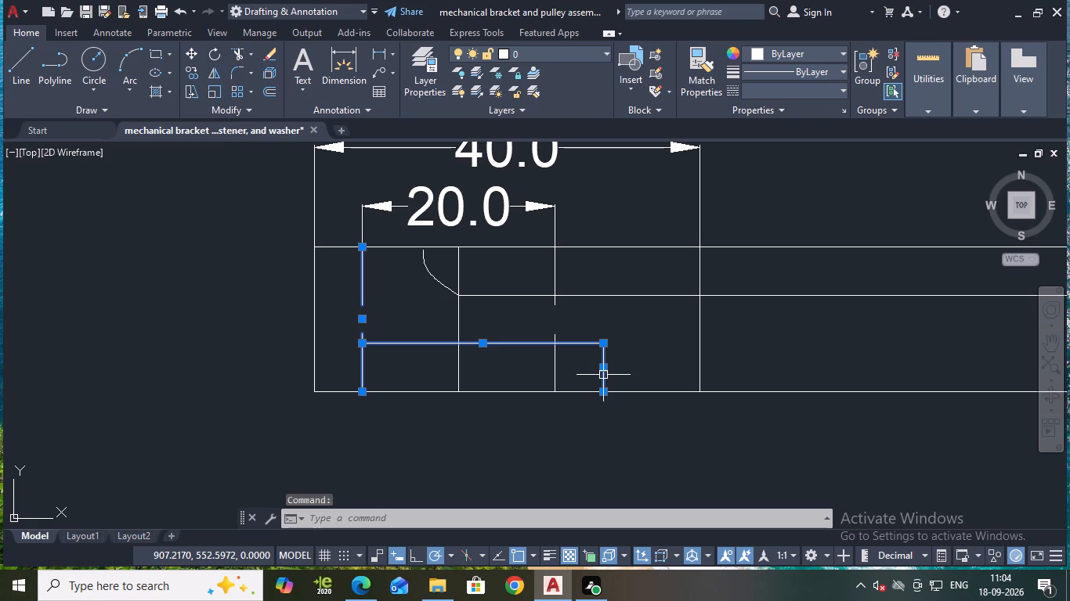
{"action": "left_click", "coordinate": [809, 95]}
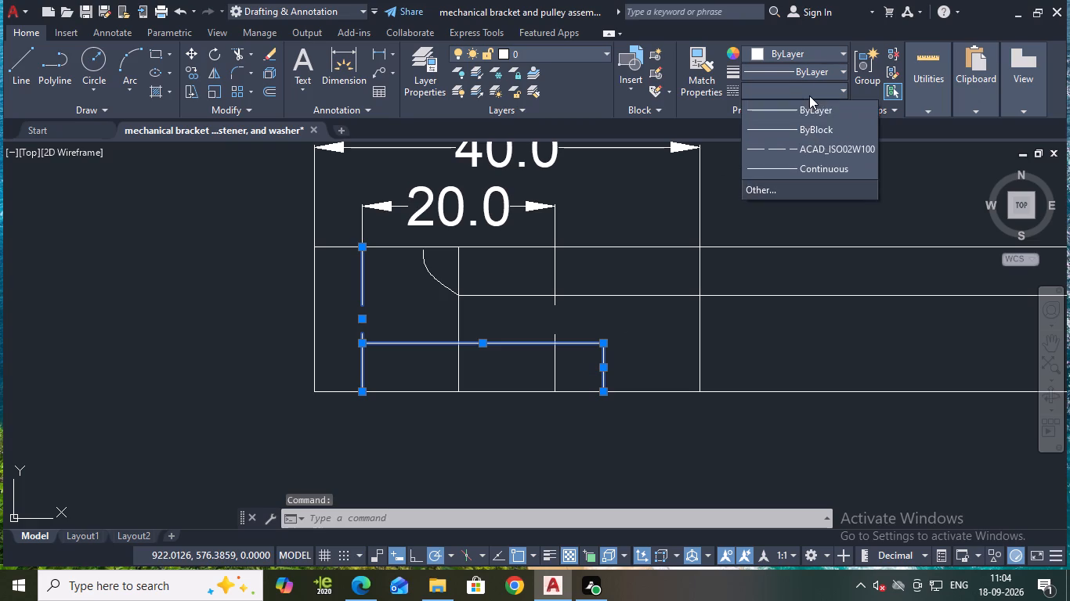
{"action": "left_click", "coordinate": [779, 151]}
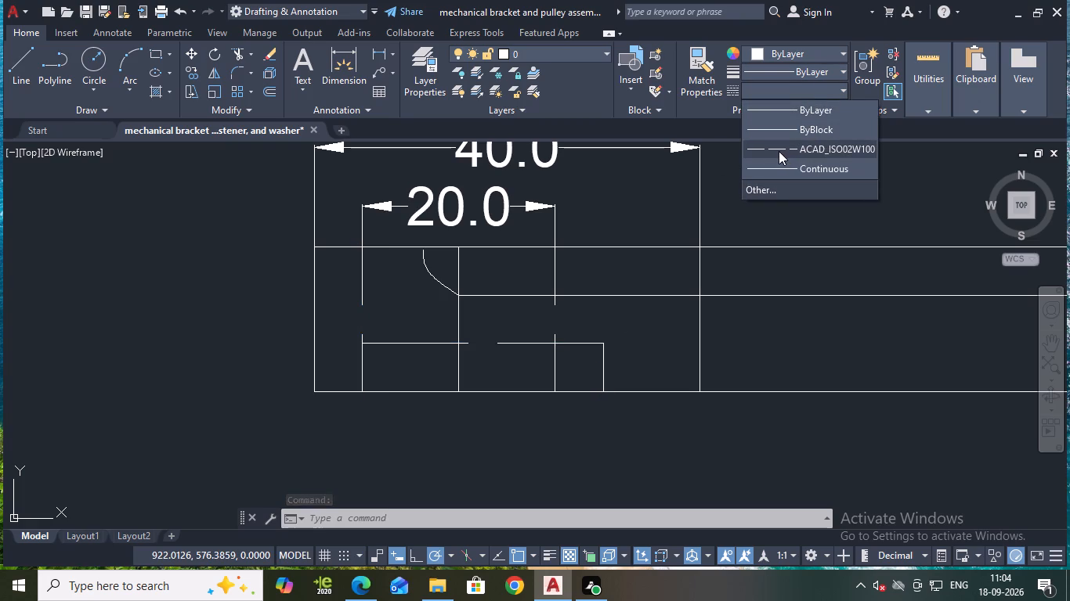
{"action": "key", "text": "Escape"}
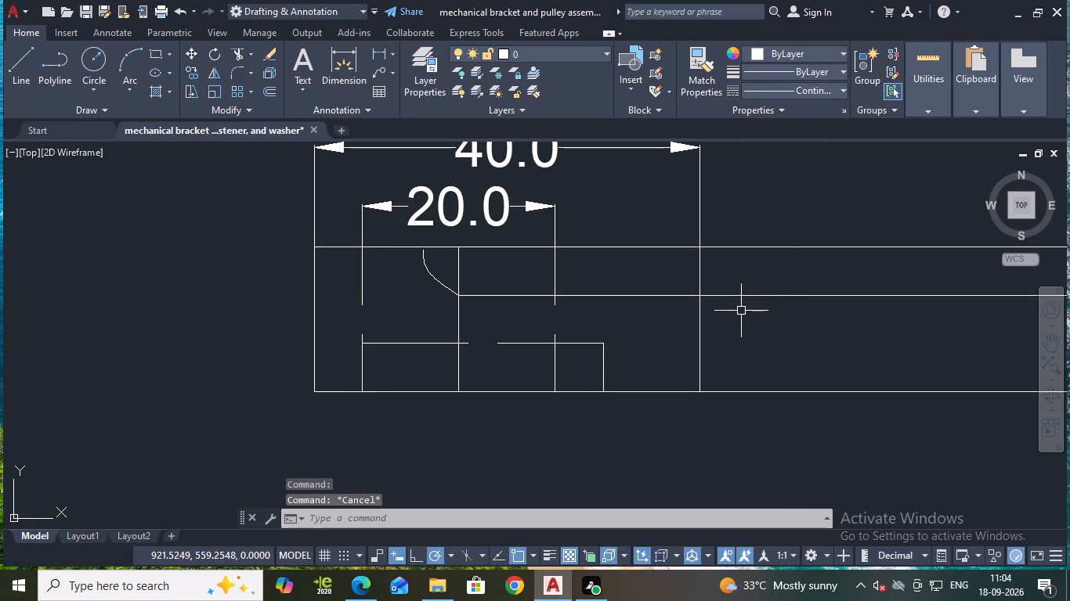
Load the DASHED2 linetype from acad.lin into the drawing.
{"action": "scroll", "coordinate": [741, 310], "scroll_direction": "down", "scroll_amount": 1}
{"action": "scroll", "coordinate": [739, 310], "scroll_direction": "up", "scroll_amount": 1}
{"action": "left_click", "coordinate": [803, 86]}
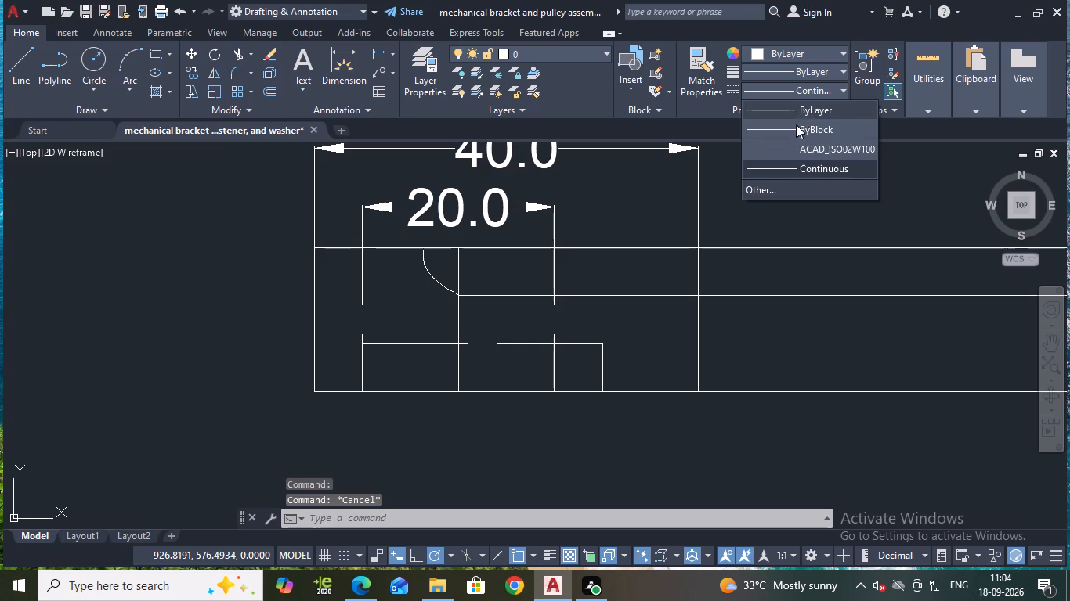
{"action": "left_click", "coordinate": [763, 189]}
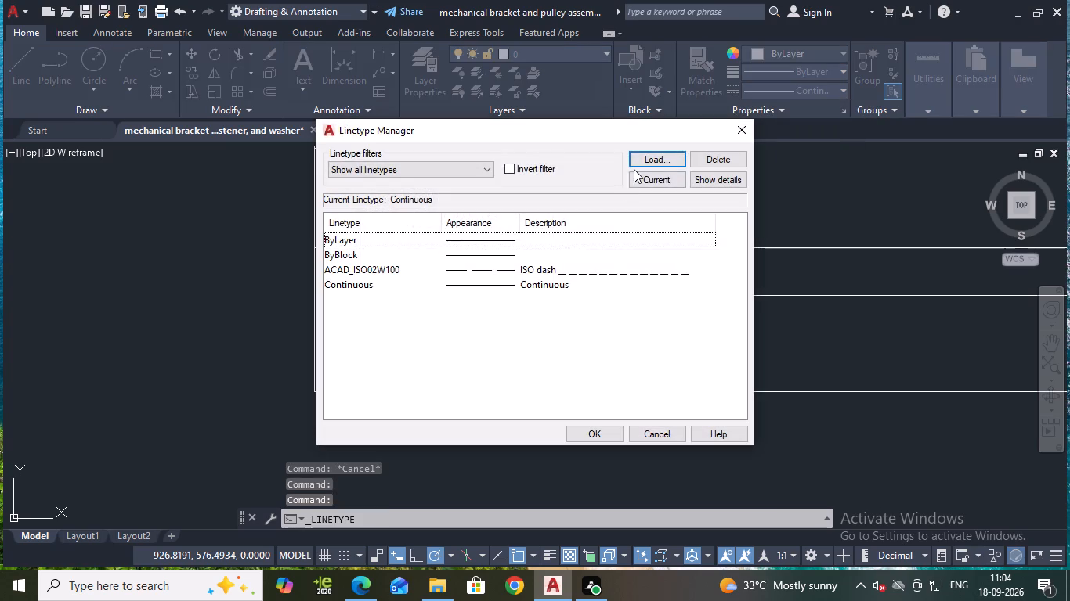
{"action": "left_click", "coordinate": [656, 160]}
{"action": "scroll", "coordinate": [587, 325], "scroll_direction": "down", "scroll_amount": 3}
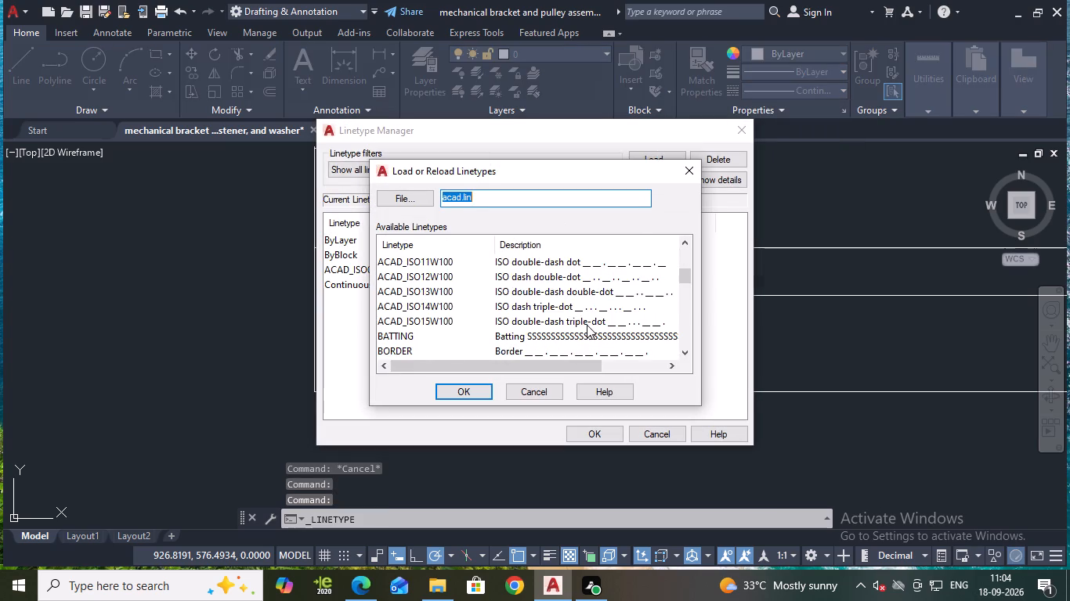
{"action": "scroll", "coordinate": [577, 304], "scroll_direction": "down", "scroll_amount": 3}
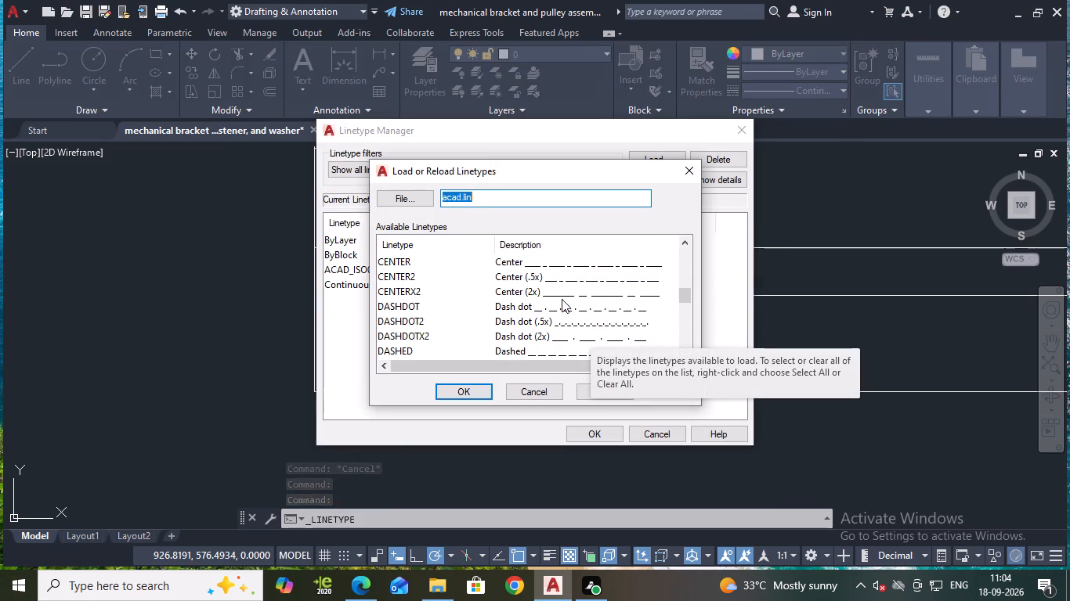
{"action": "scroll", "coordinate": [562, 286], "scroll_direction": "down", "scroll_amount": 1}
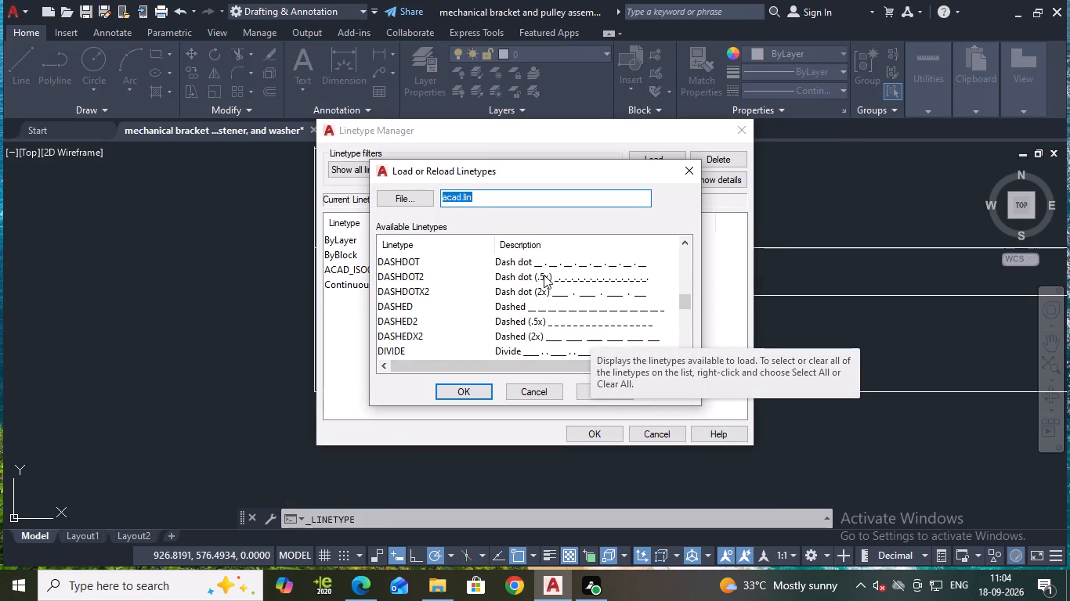
{"action": "scroll", "coordinate": [544, 275], "scroll_direction": "up", "scroll_amount": 1}
{"action": "scroll", "coordinate": [543, 285], "scroll_direction": "down", "scroll_amount": 1}
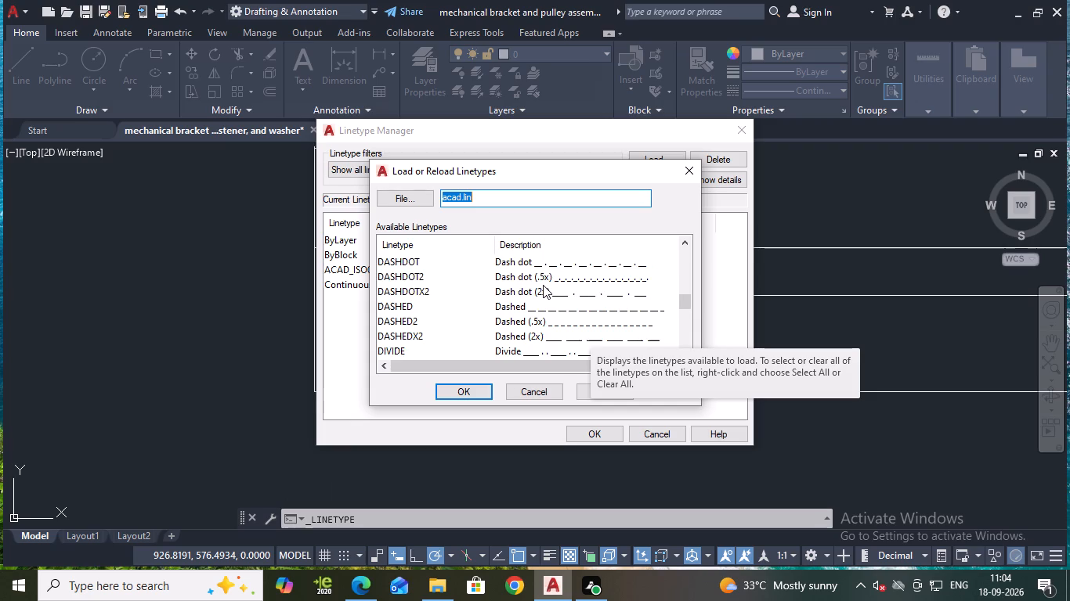
{"action": "scroll", "coordinate": [544, 297], "scroll_direction": "down", "scroll_amount": 1}
{"action": "left_click", "coordinate": [530, 277]}
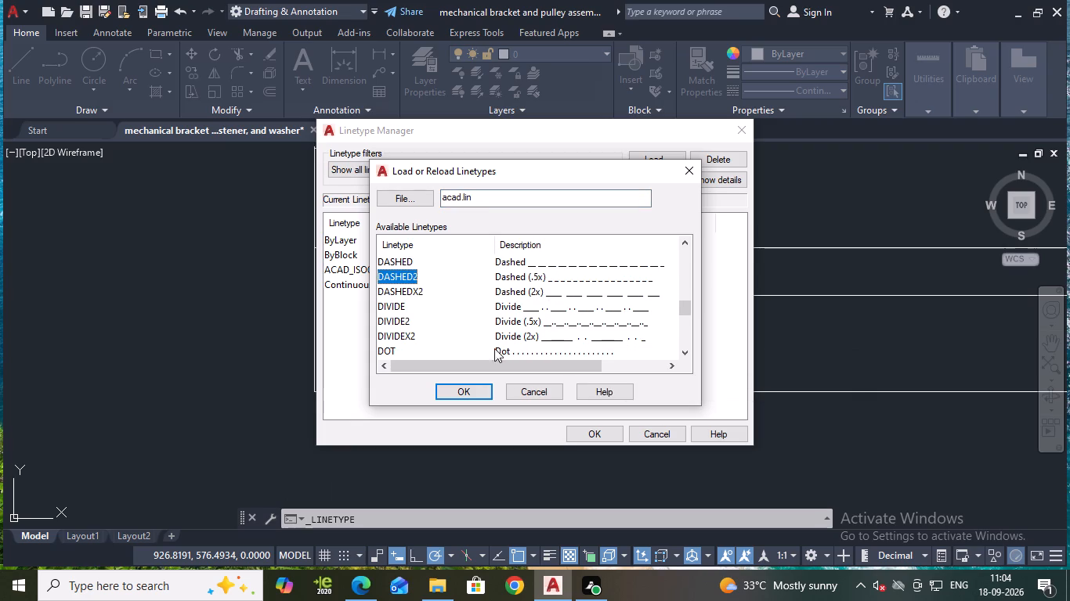
{"action": "left_click", "coordinate": [479, 387]}
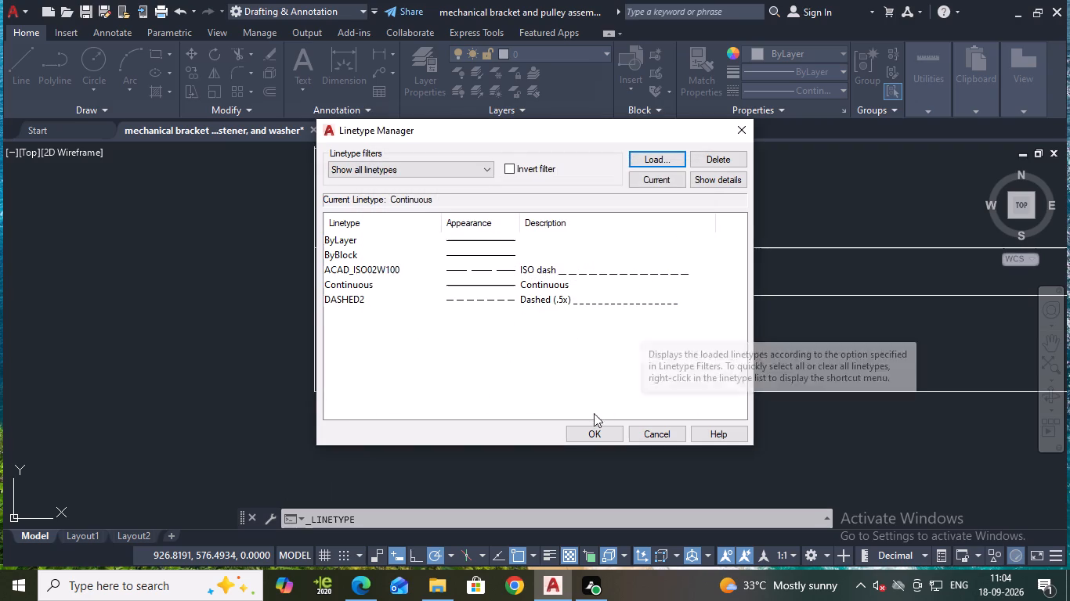
{"action": "left_click", "coordinate": [591, 429]}
Apply the DASHED2 linetype to both verticals under the 20.0 dimension, the lower inner line and the short vertical at its end.
{"action": "left_click", "coordinate": [359, 297]}
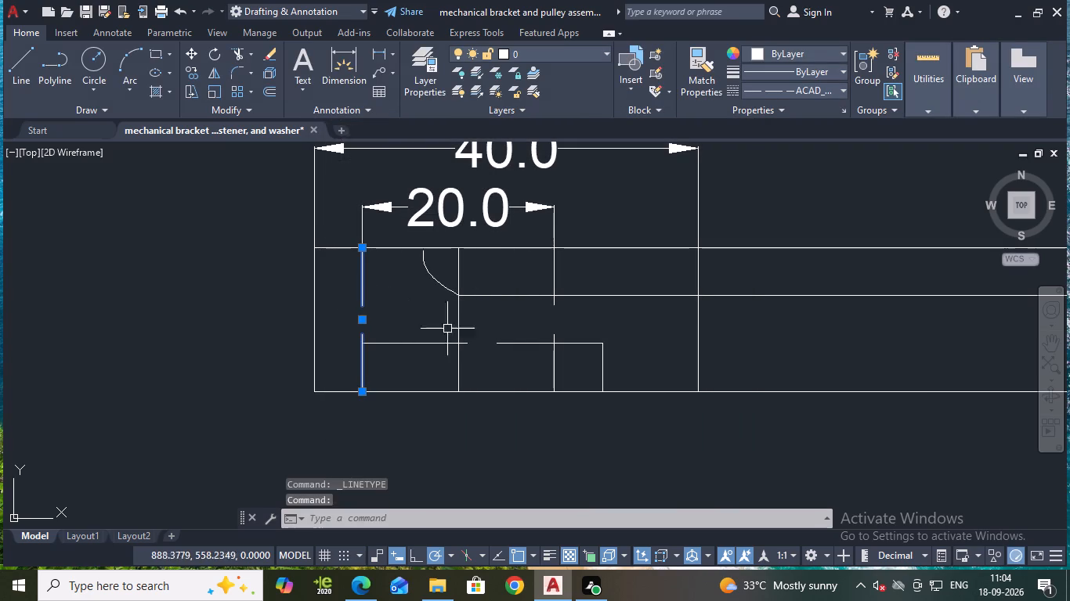
{"action": "left_click", "coordinate": [551, 339]}
{"action": "left_click", "coordinate": [562, 344]}
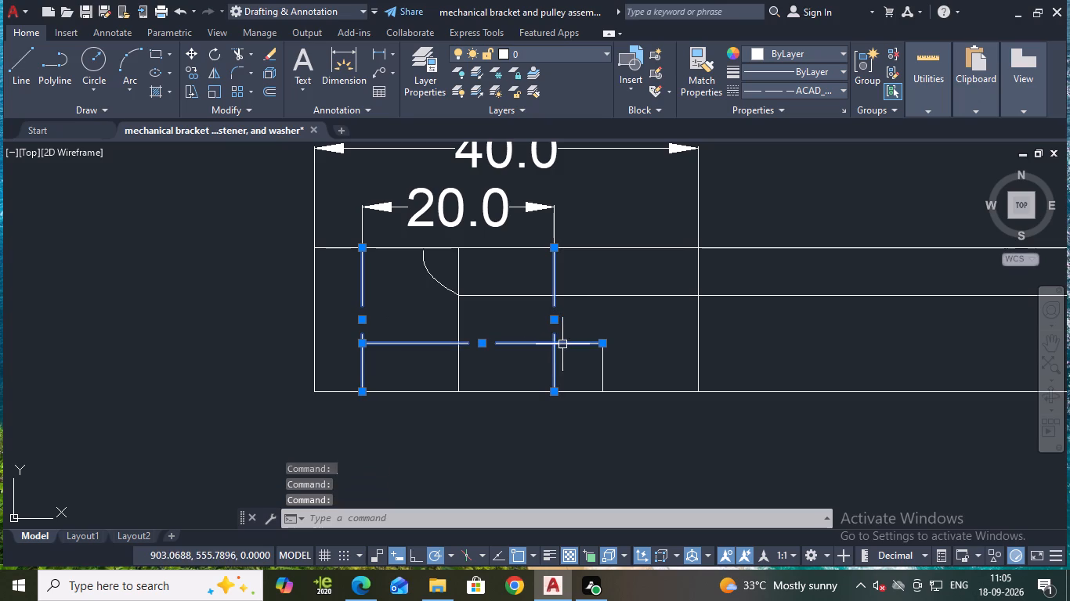
{"action": "left_click", "coordinate": [603, 366]}
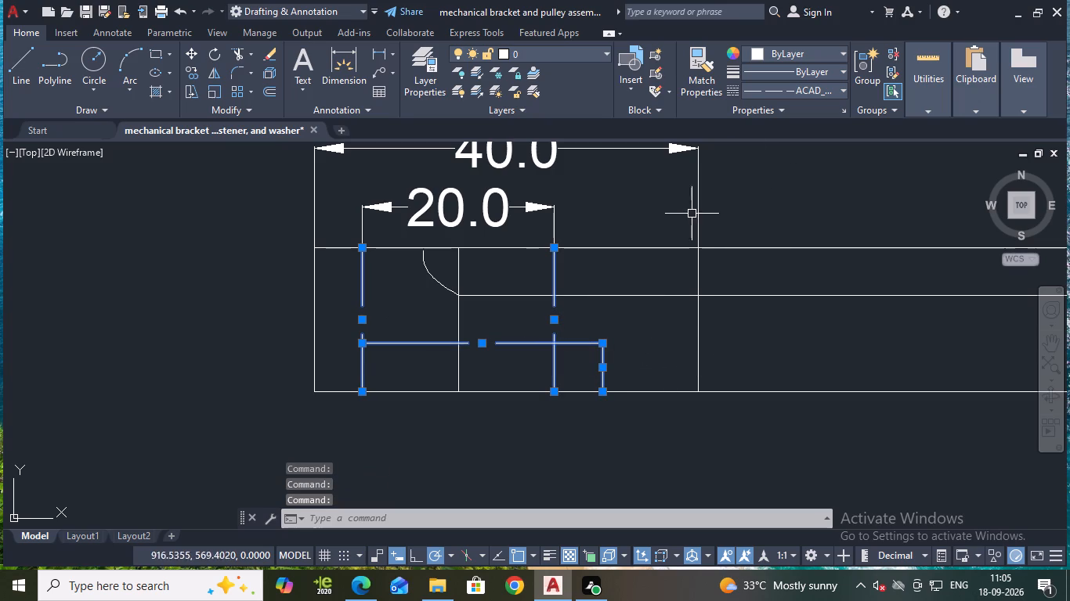
{"action": "left_click", "coordinate": [786, 87]}
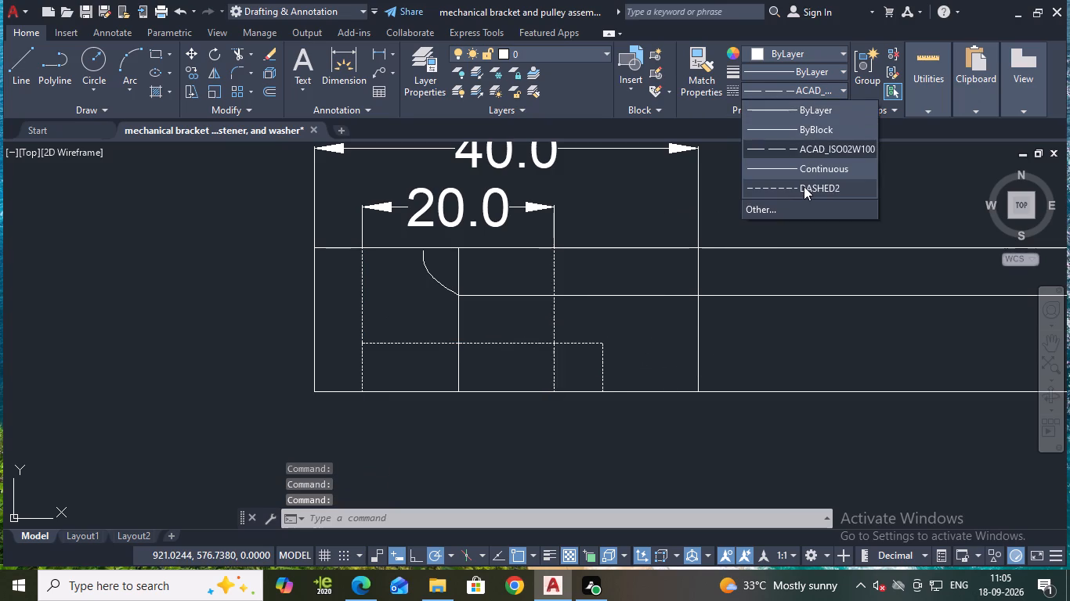
{"action": "left_click", "coordinate": [802, 188]}
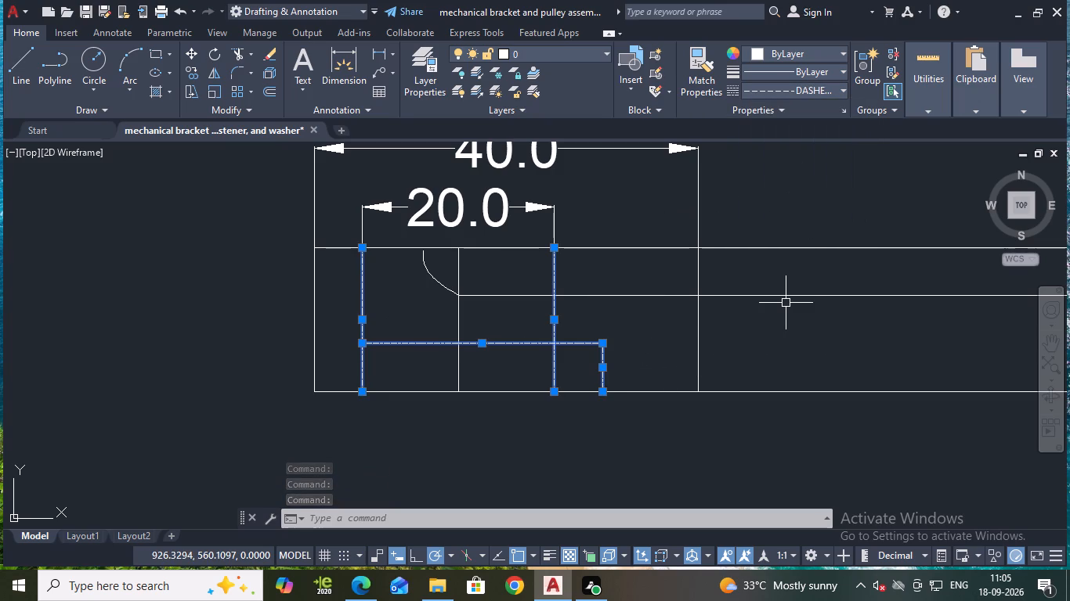
{"action": "key", "text": "Escape"}
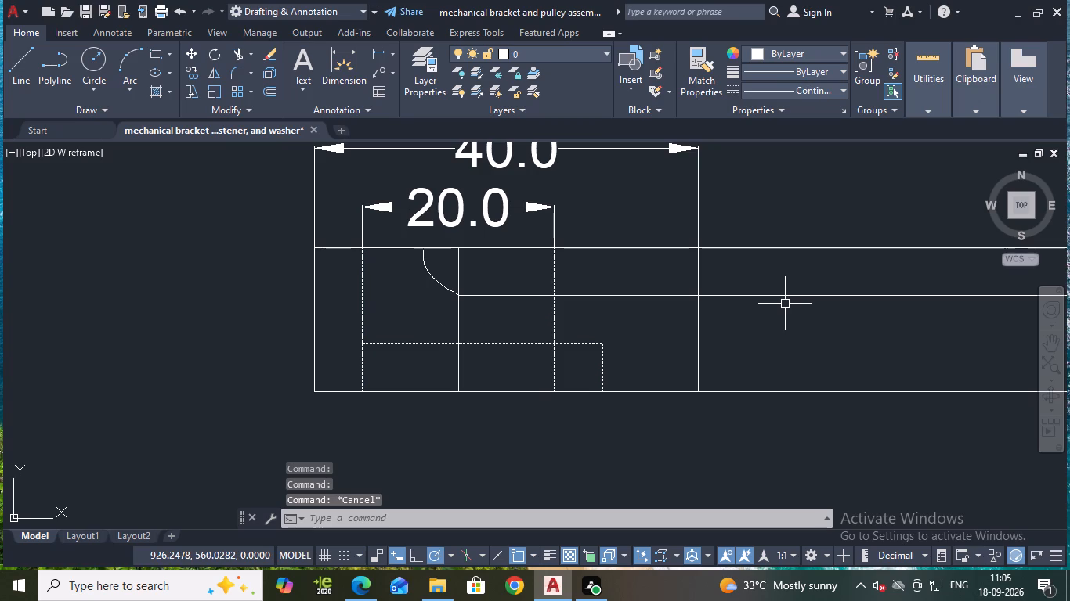
Set the middle vertical line at the spline's lower end to the DASHED2 linetype.
{"action": "left_click", "coordinate": [455, 307]}
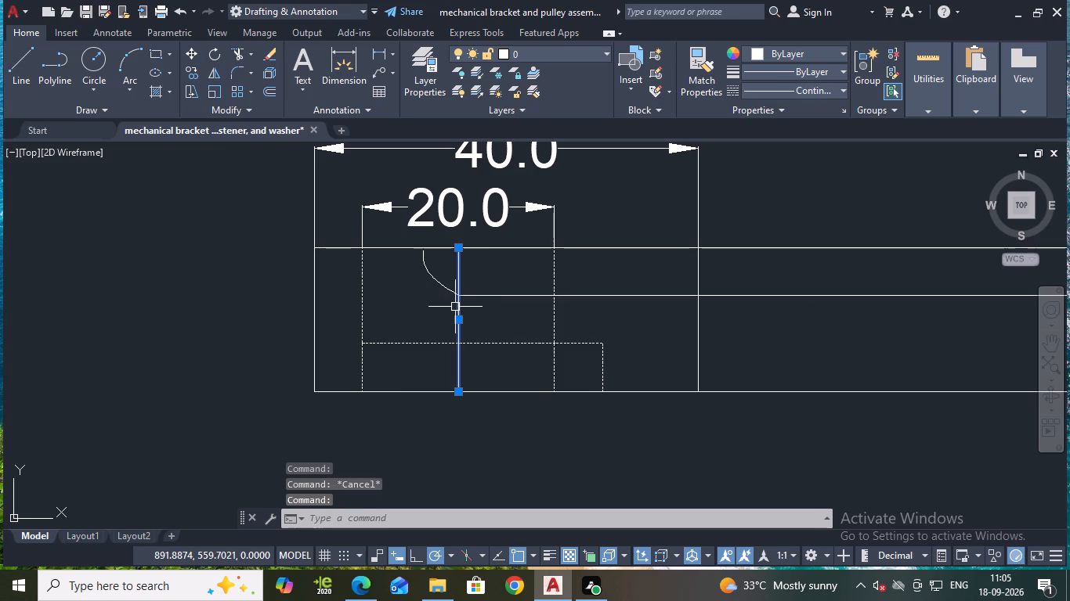
{"action": "left_click", "coordinate": [793, 85]}
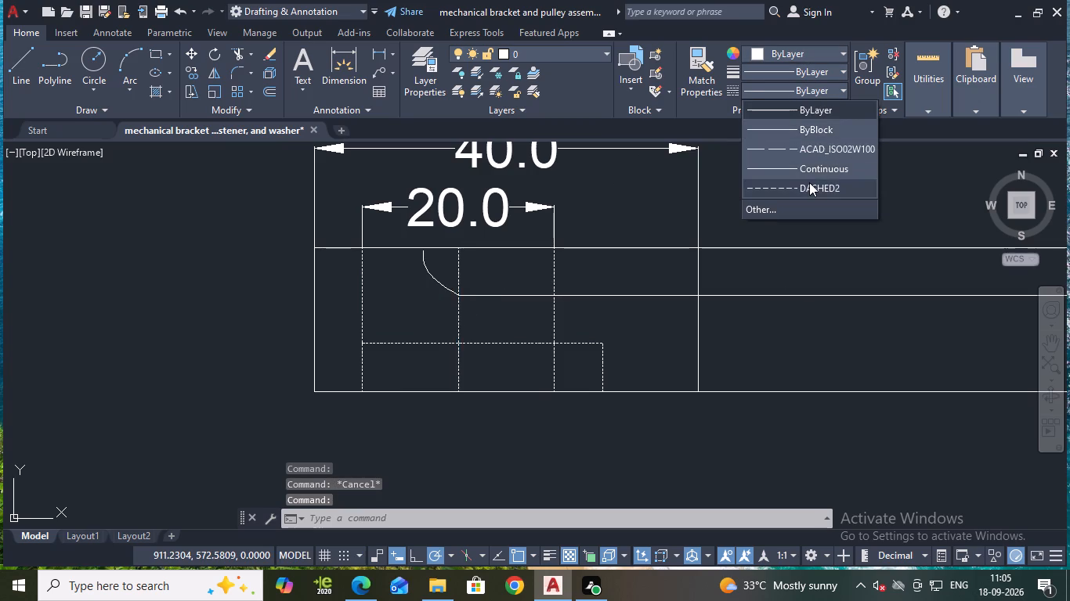
{"action": "left_click", "coordinate": [809, 182]}
{"action": "key", "text": "Escape"}
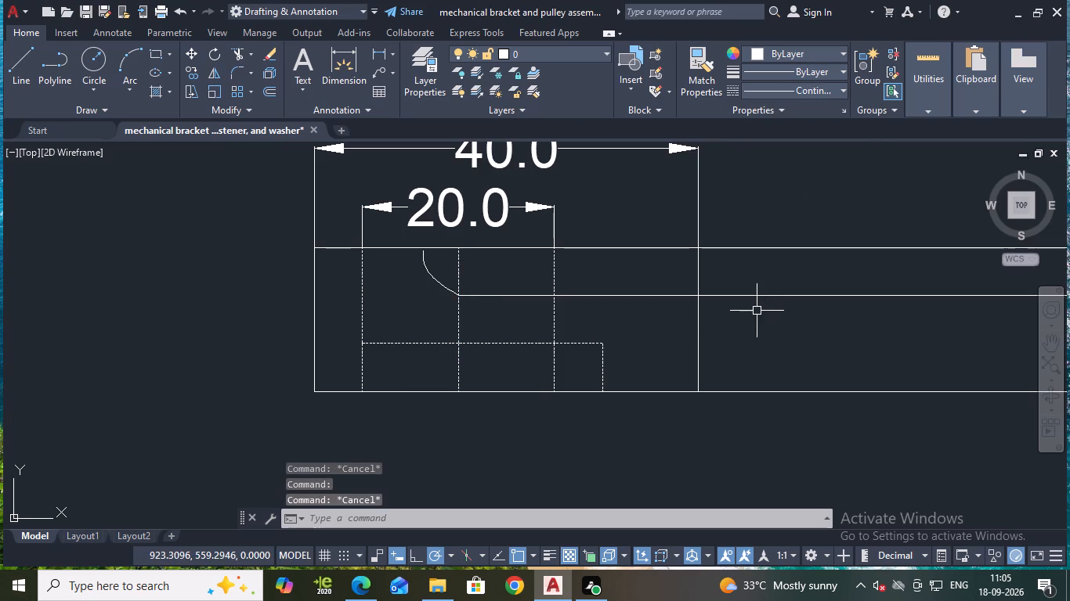
Trim the upper inner line's portion between the 40.0 section's right edge and the part's outer right edge.
{"action": "scroll", "coordinate": [732, 209], "scroll_direction": "down", "scroll_amount": 1}
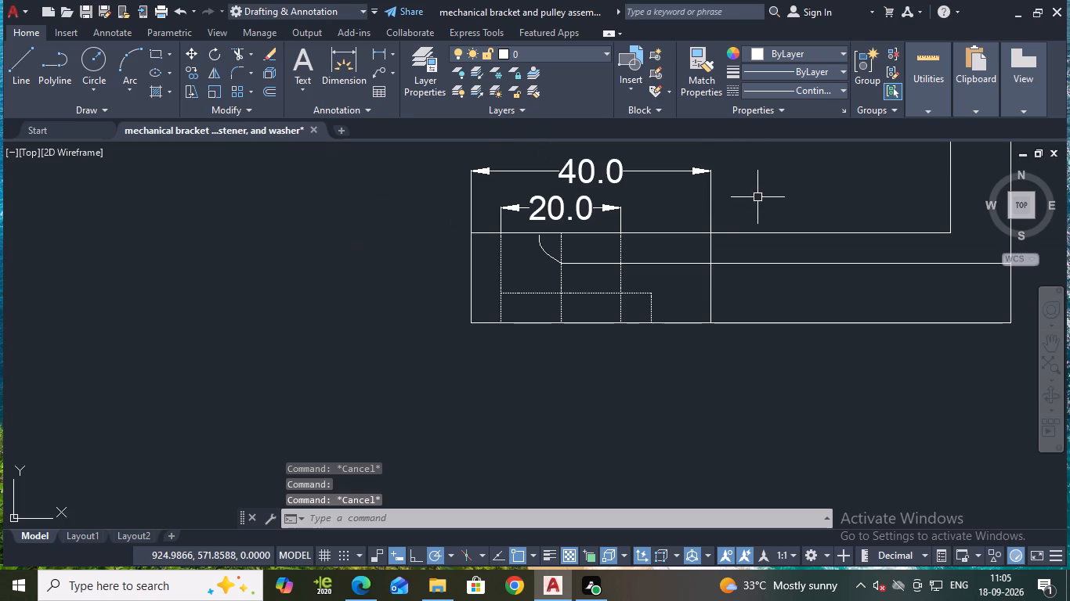
{"action": "middle_click_drag", "start_coordinate": [754, 191], "coordinate": [664, 193]}
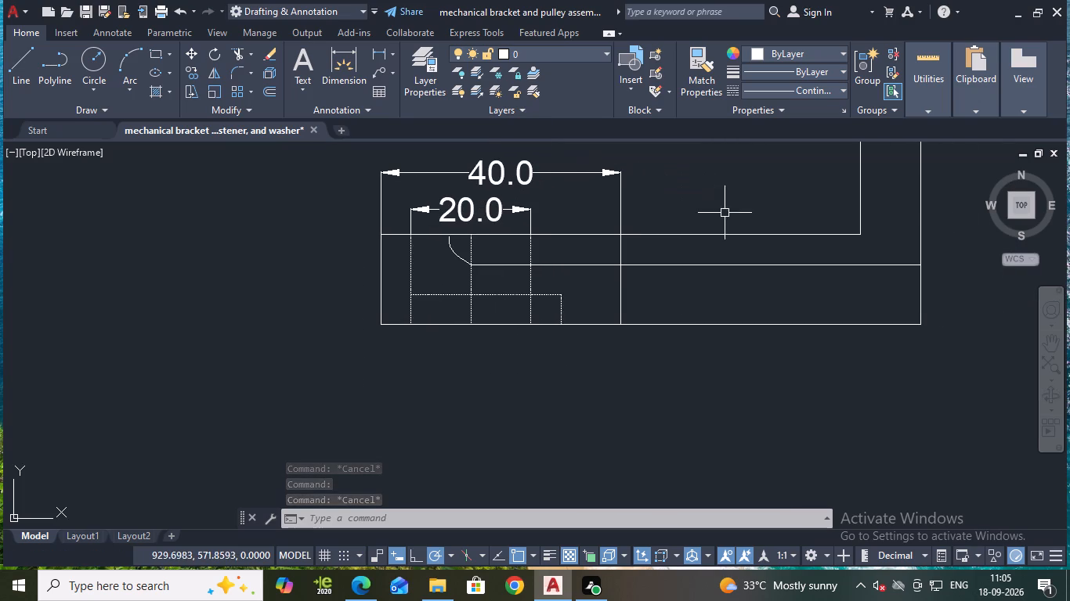
{"action": "type", "text": "tr"}
{"action": "key", "text": "Return"}
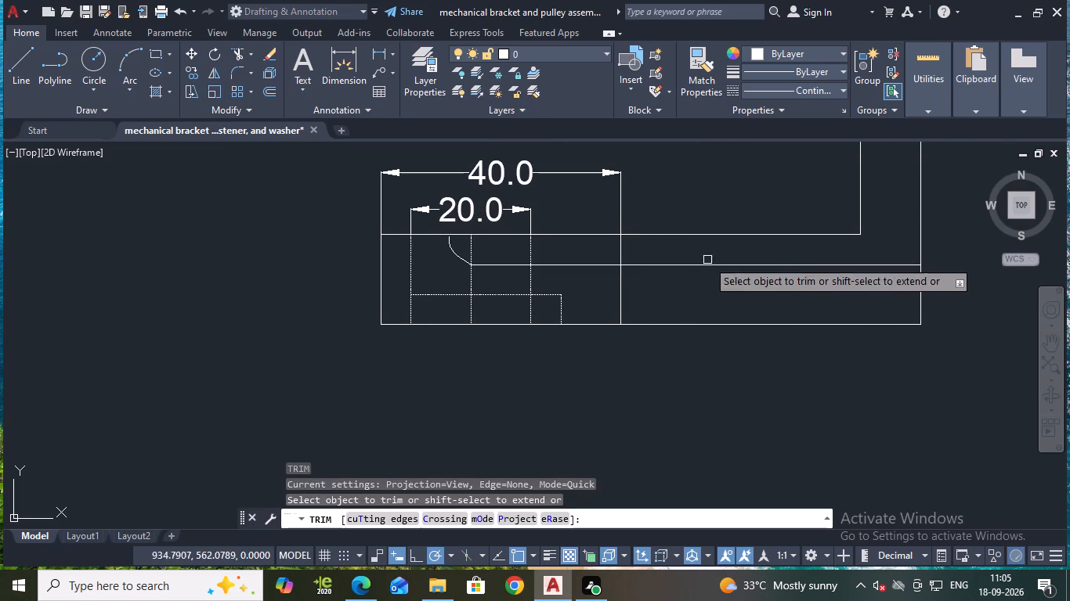
{"action": "left_click", "coordinate": [642, 265]}
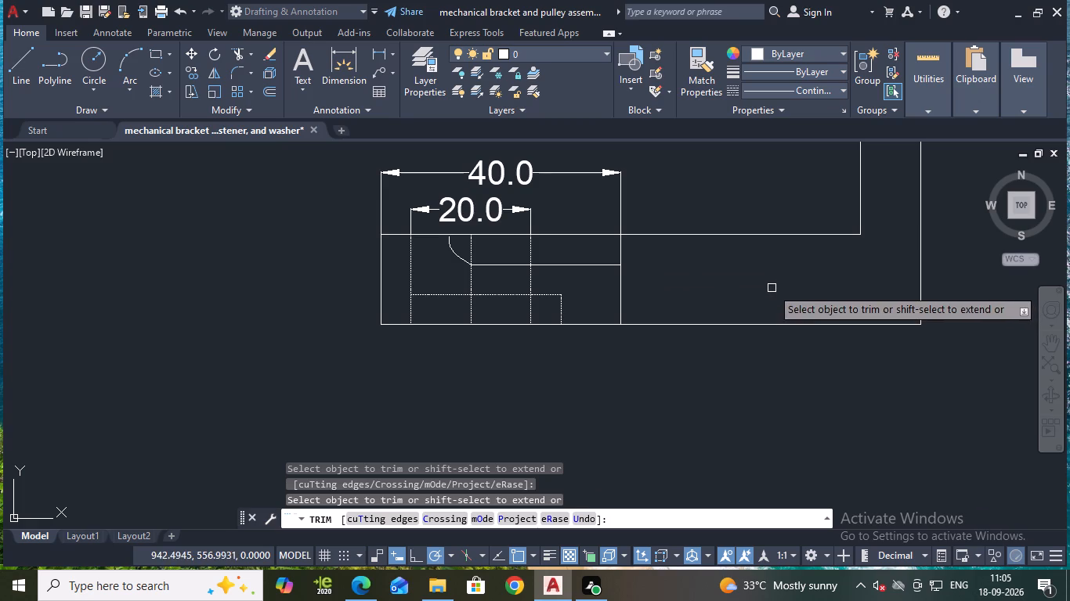
{"action": "key", "text": "Escape"}
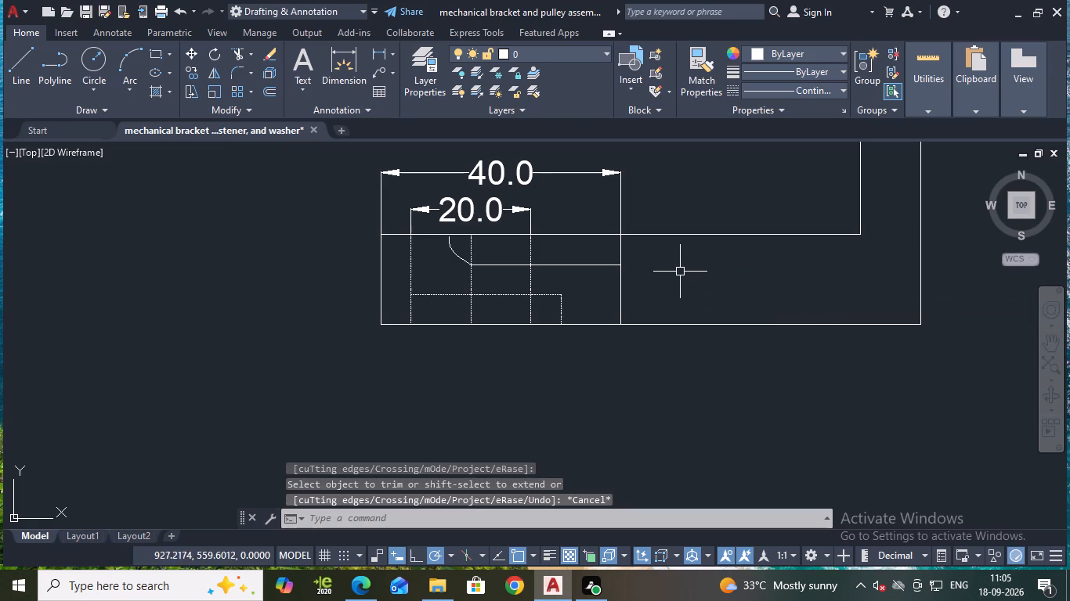
Stretch the upper inner line's free end horizontally past the part's outer right edge.
{"action": "left_click", "coordinate": [573, 264]}
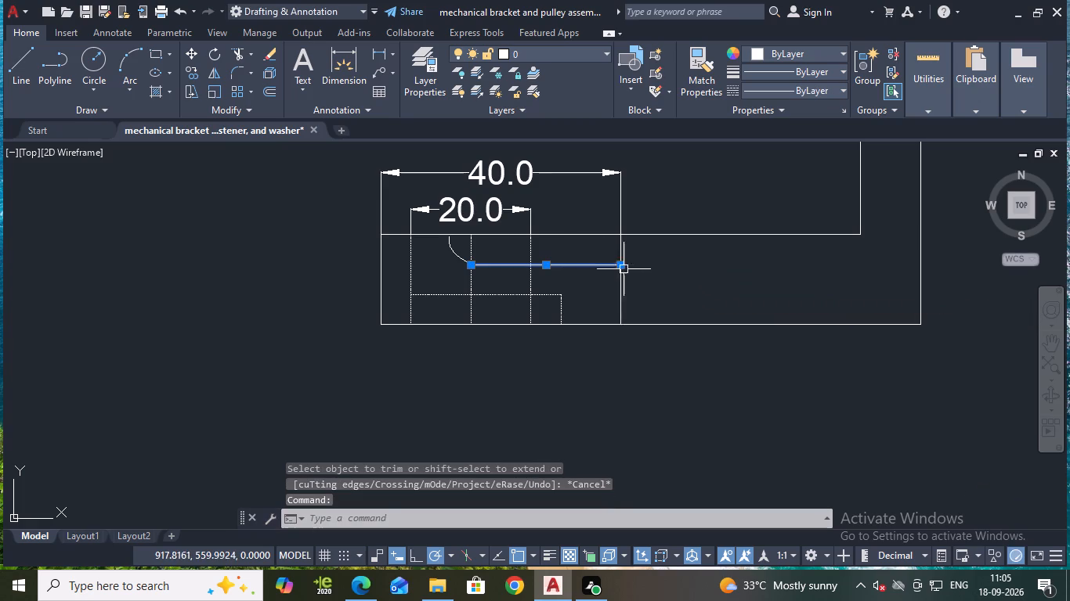
{"action": "left_click", "coordinate": [618, 265]}
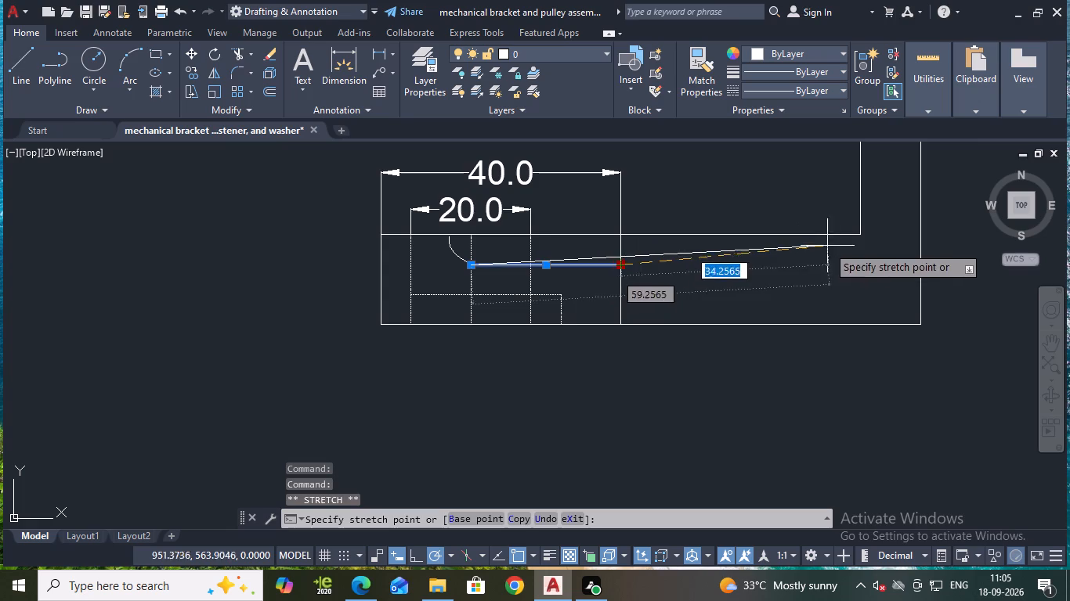
{"action": "left_click", "coordinate": [969, 265]}
{"action": "key", "text": "Escape"}
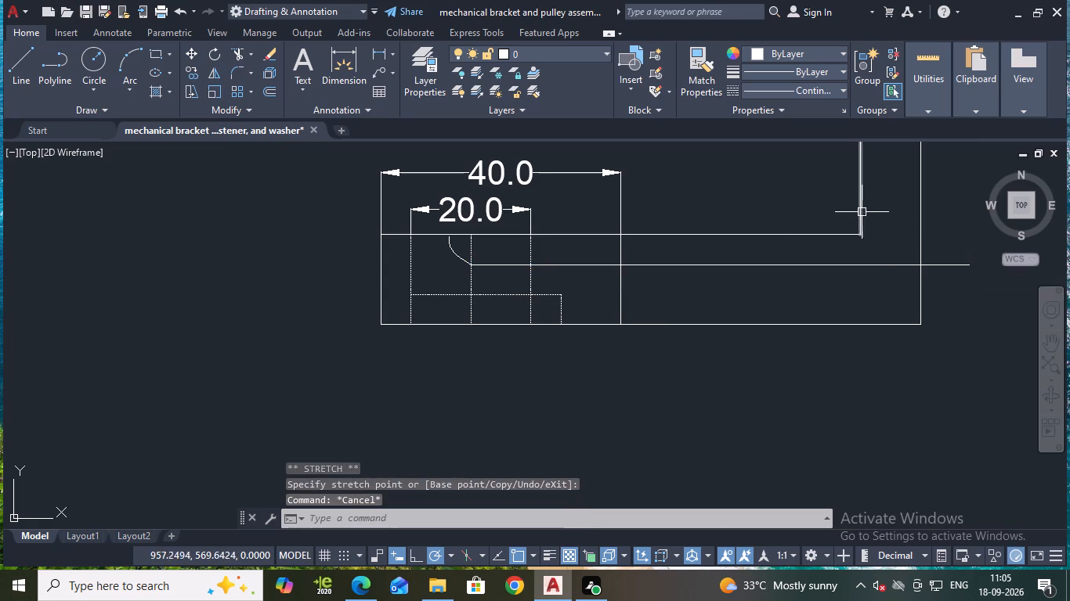
Stretch the upright's inner vertical line straight down past the extended inner line.
{"action": "left_click", "coordinate": [863, 211]}
{"action": "left_click", "coordinate": [862, 236]}
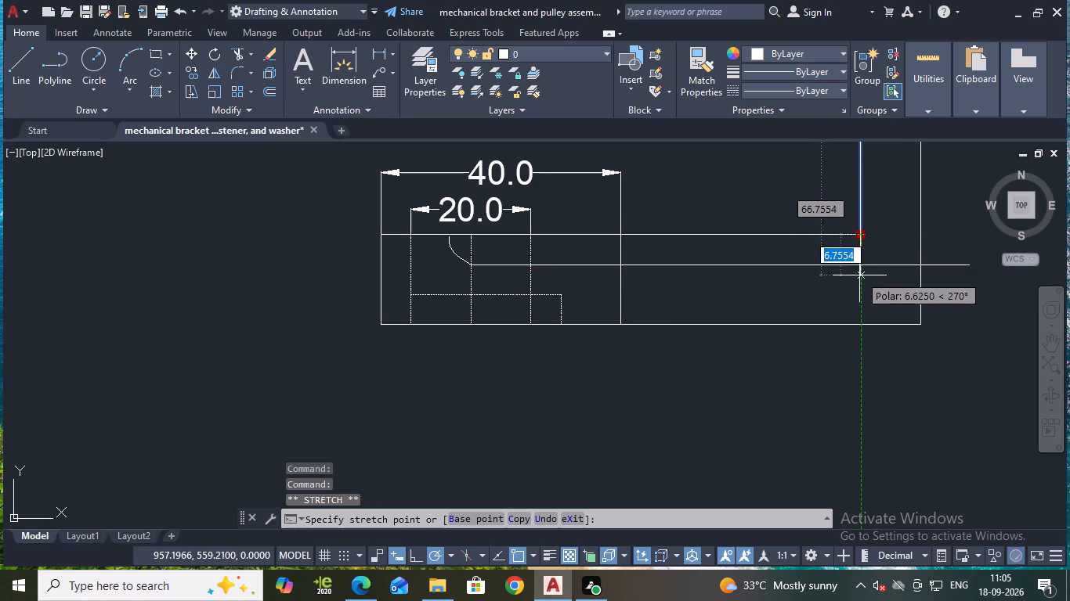
{"action": "left_click", "coordinate": [862, 289]}
{"action": "key", "text": "Escape"}
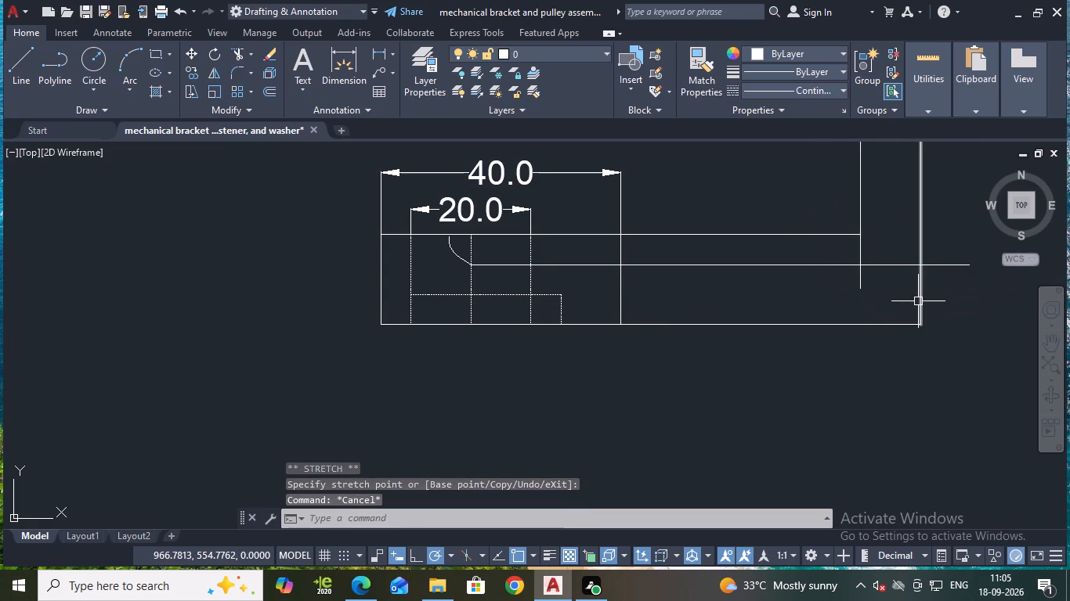
Trim the overshooting ends of the inner line and the upright's inner vertical so they meet in a corner.
{"action": "type", "text": "tr"}
{"action": "key", "text": "Return"}
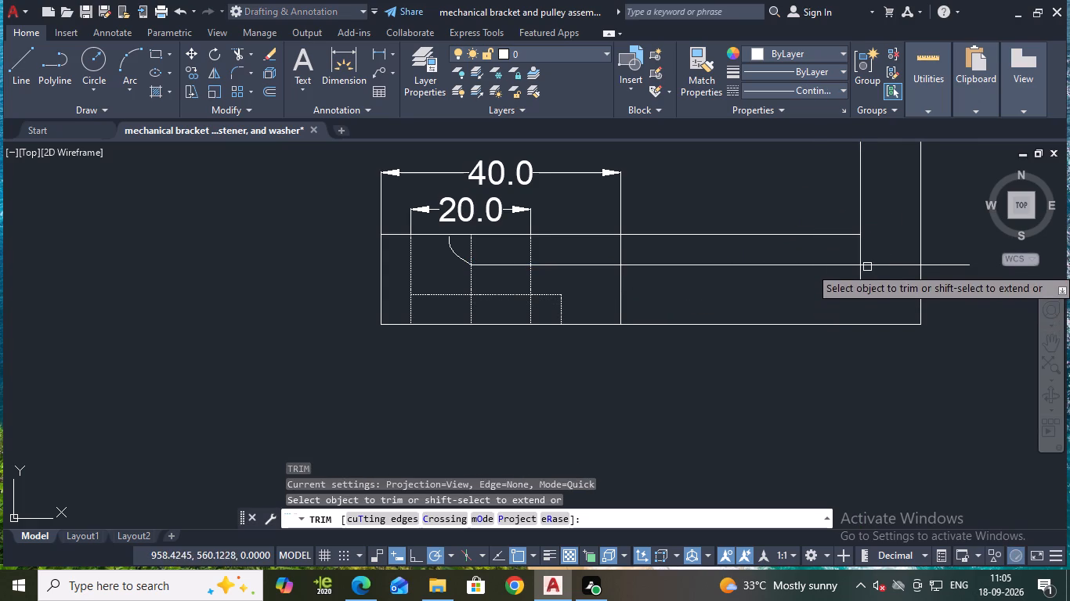
{"action": "left_click", "coordinate": [867, 266]}
{"action": "left_click", "coordinate": [860, 274]}
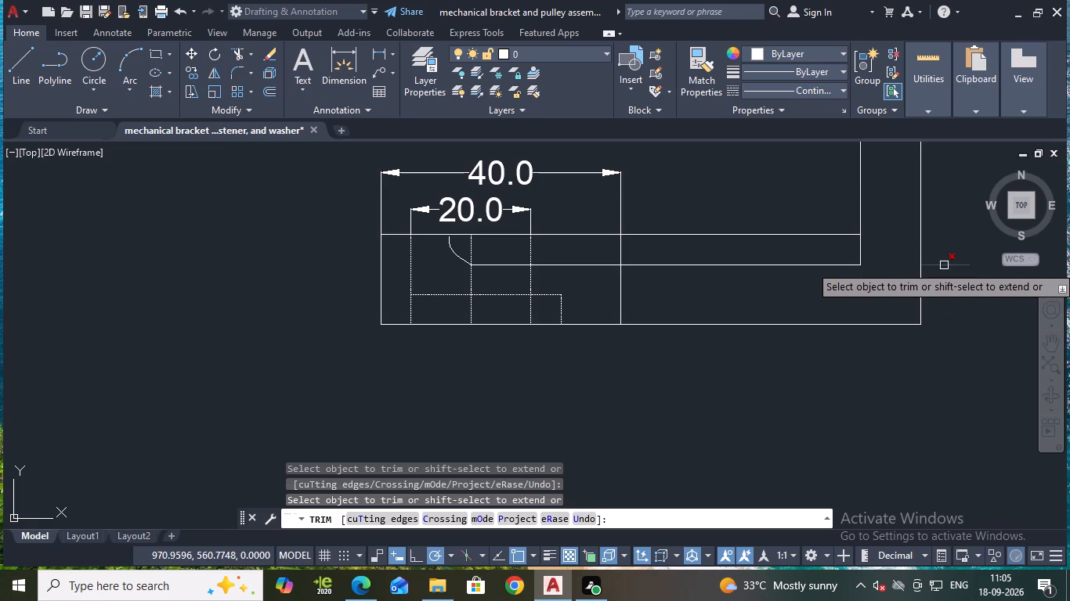
{"action": "left_click", "coordinate": [944, 265]}
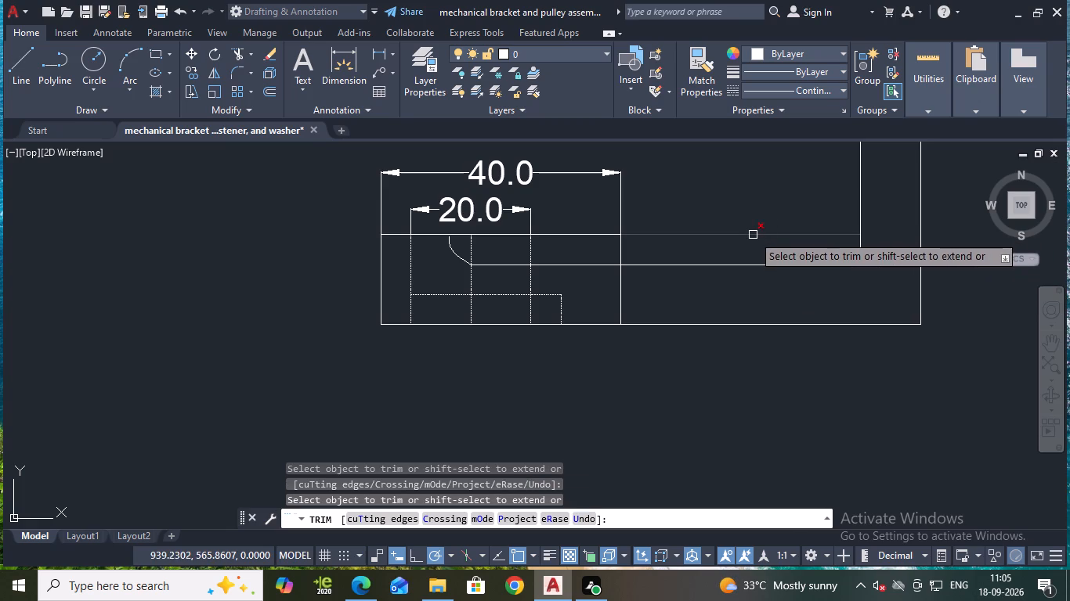
Trim the base's top edge between the 40.0 section and the upright, and remove the 40.0 section's right vertical edge.
{"action": "left_click", "coordinate": [707, 235]}
{"action": "left_click", "coordinate": [617, 298]}
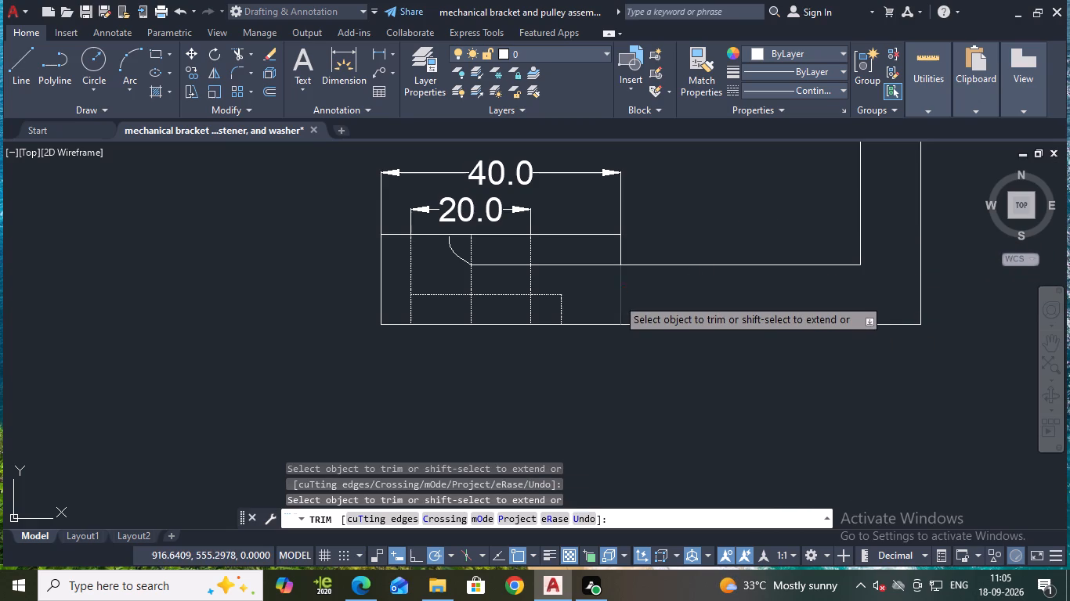
{"action": "left_click", "coordinate": [617, 250]}
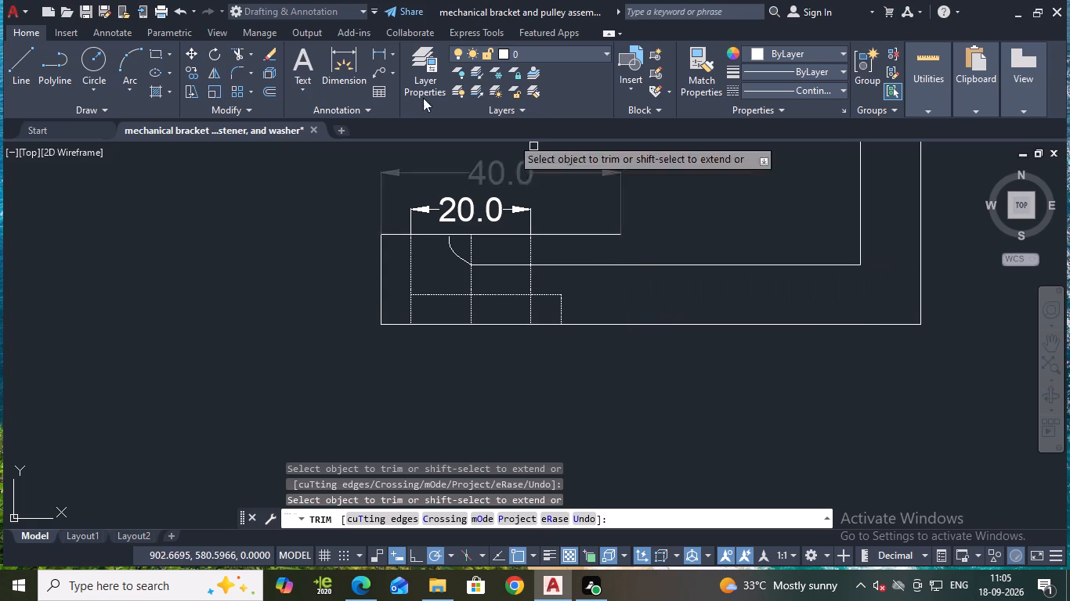
{"action": "key", "text": "Escape"}
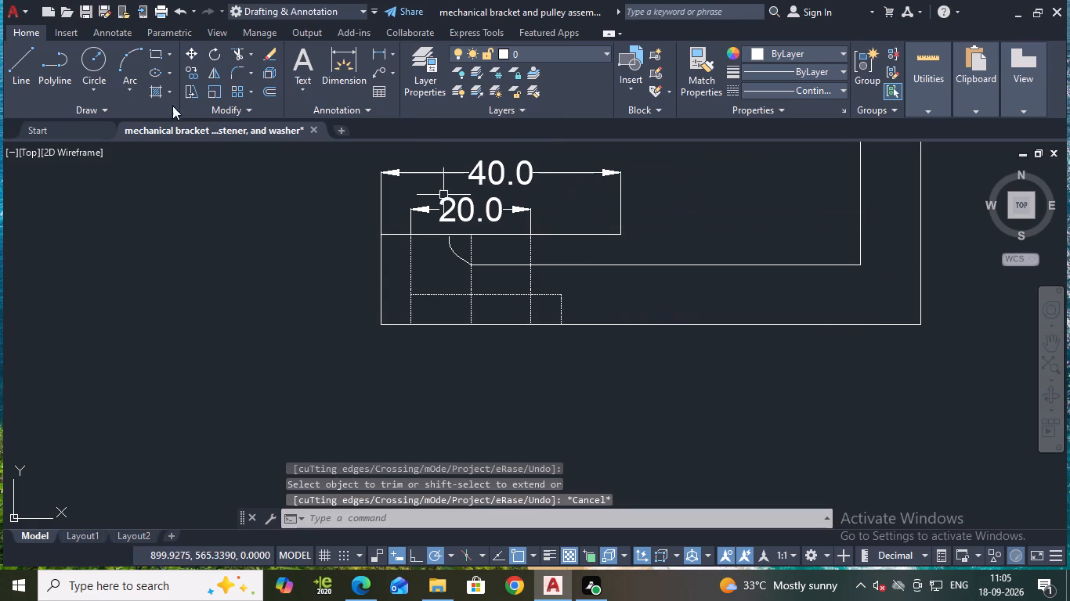
Draw a three-point arc from the 40.0 section's top right corner down to the inner line, ending about 5 mm further right.
{"action": "left_click", "coordinate": [128, 52]}
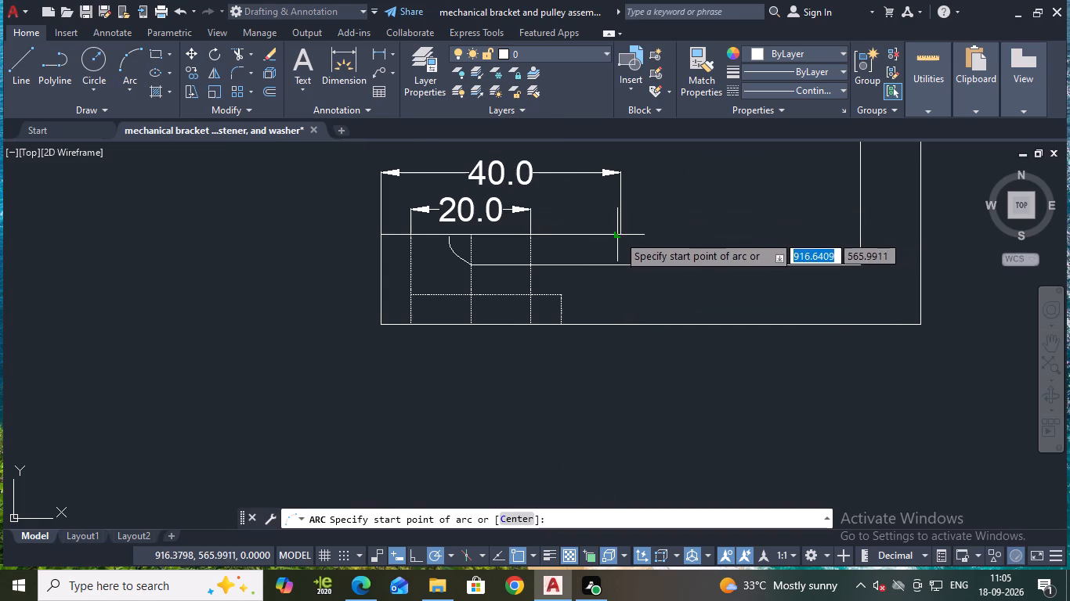
{"action": "left_click", "coordinate": [623, 236]}
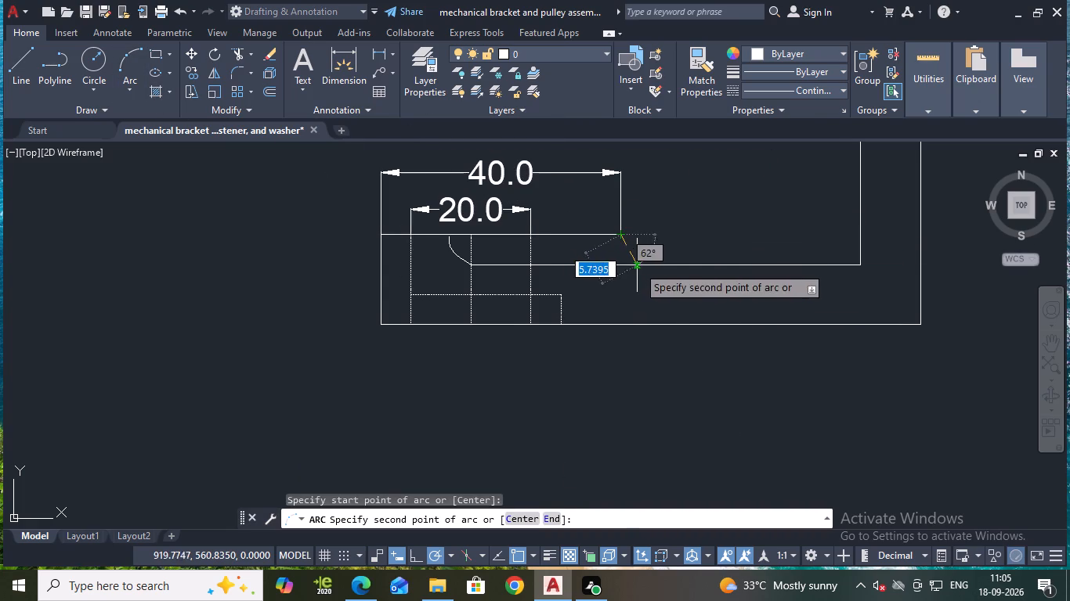
{"action": "left_click", "coordinate": [638, 268]}
{"action": "left_click", "coordinate": [651, 265]}
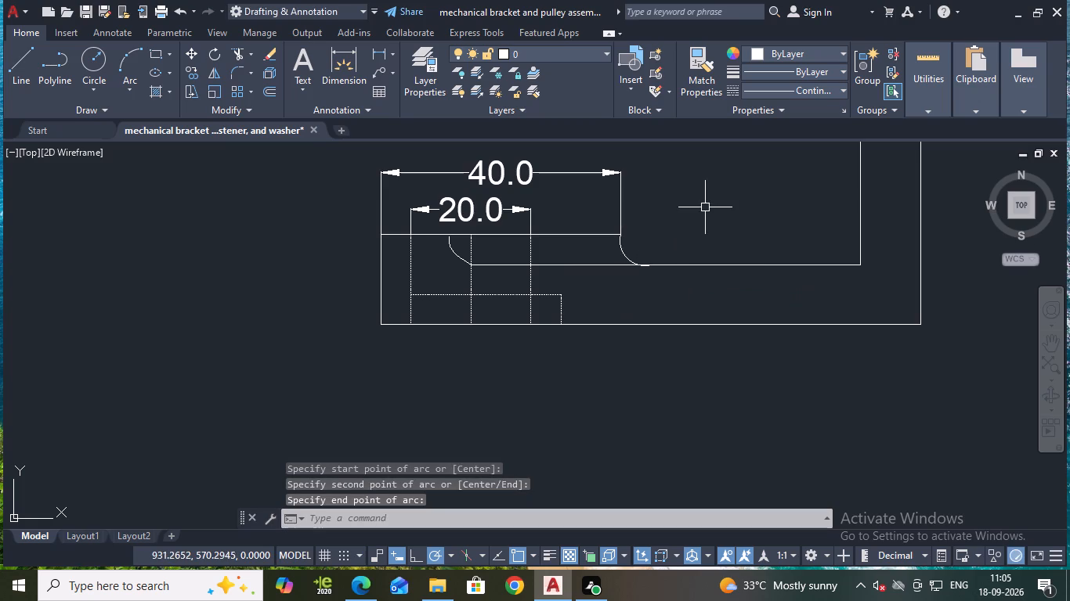
Trim the arc's excess portion that dips below the inner line.
{"action": "scroll", "coordinate": [656, 270], "scroll_direction": "up", "scroll_amount": 3}
{"action": "key", "text": "Escape"}
{"action": "type", "text": "tr"}
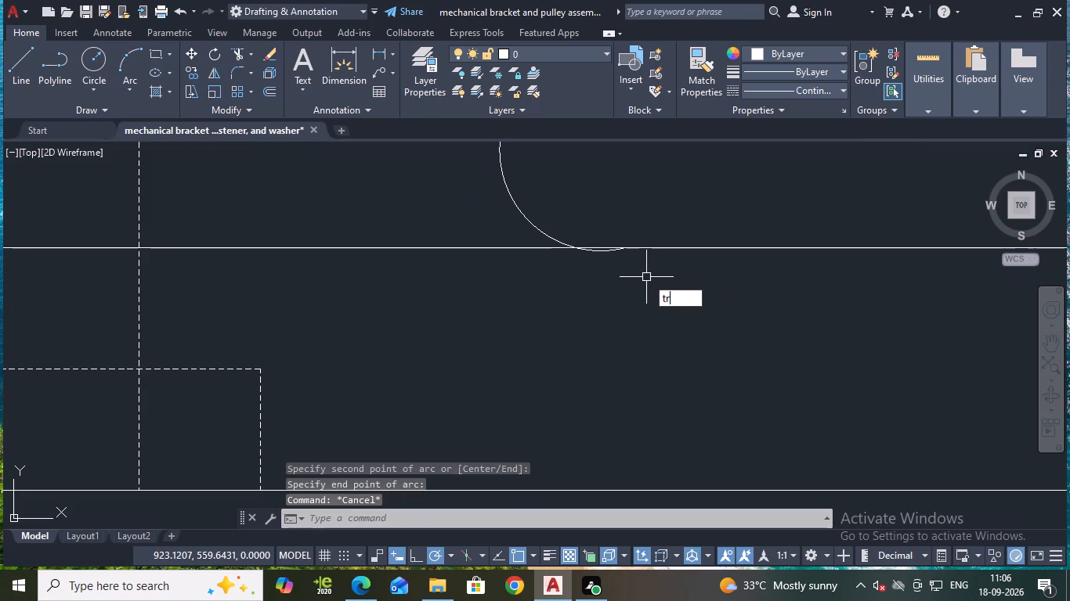
{"action": "key", "text": "Return"}
{"action": "left_click", "coordinate": [597, 254]}
{"action": "scroll", "coordinate": [645, 261], "scroll_direction": "down", "scroll_amount": 4}
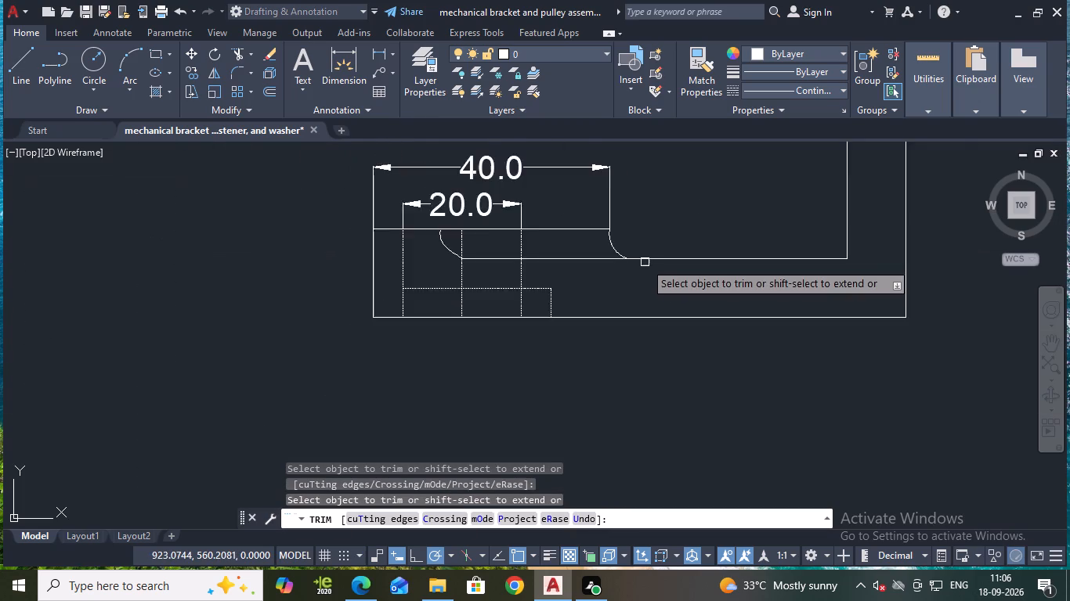
{"action": "key", "text": "Escape"}
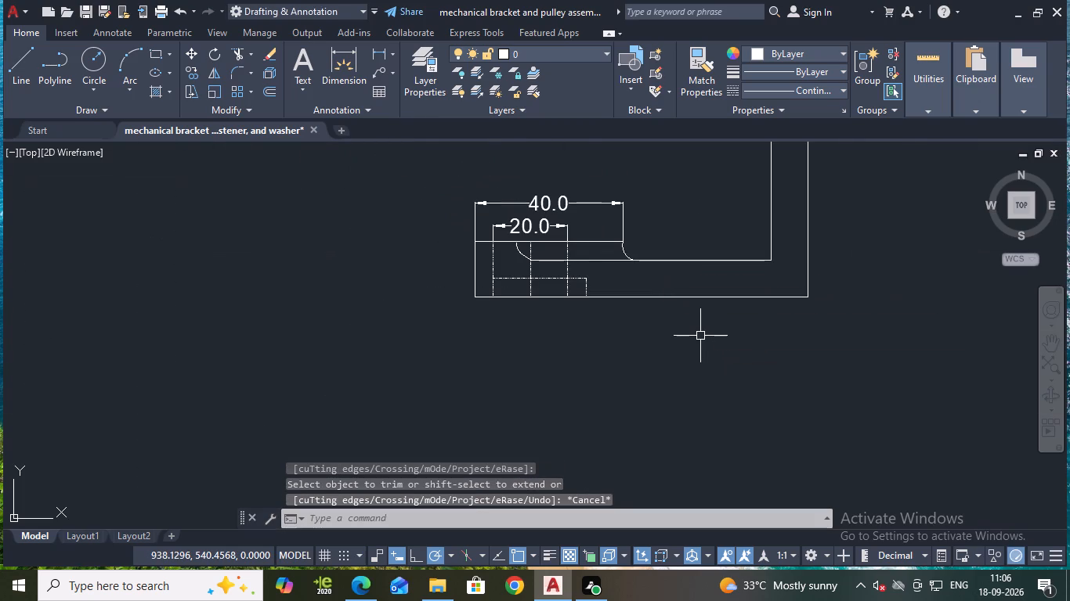
Save the drawing.
{"action": "key", "text": "ctrl+s"}
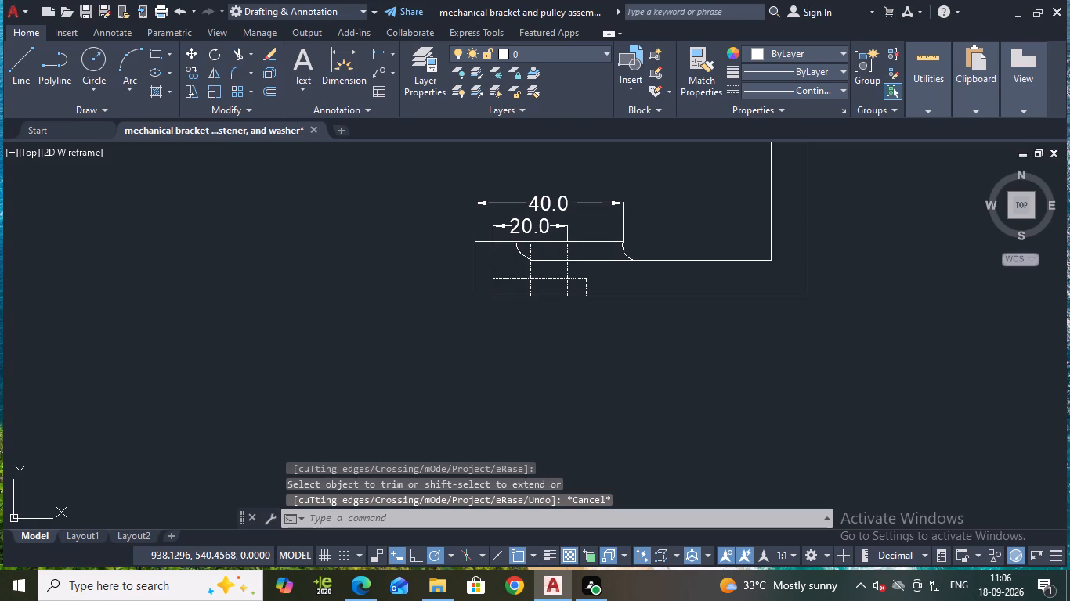
Add a linear dimension for the full height of the base's left edge, placed outside to its left.
{"action": "scroll", "coordinate": [428, 173], "scroll_direction": "down", "scroll_amount": 2}
{"action": "scroll", "coordinate": [449, 178], "scroll_direction": "up", "scroll_amount": 3}
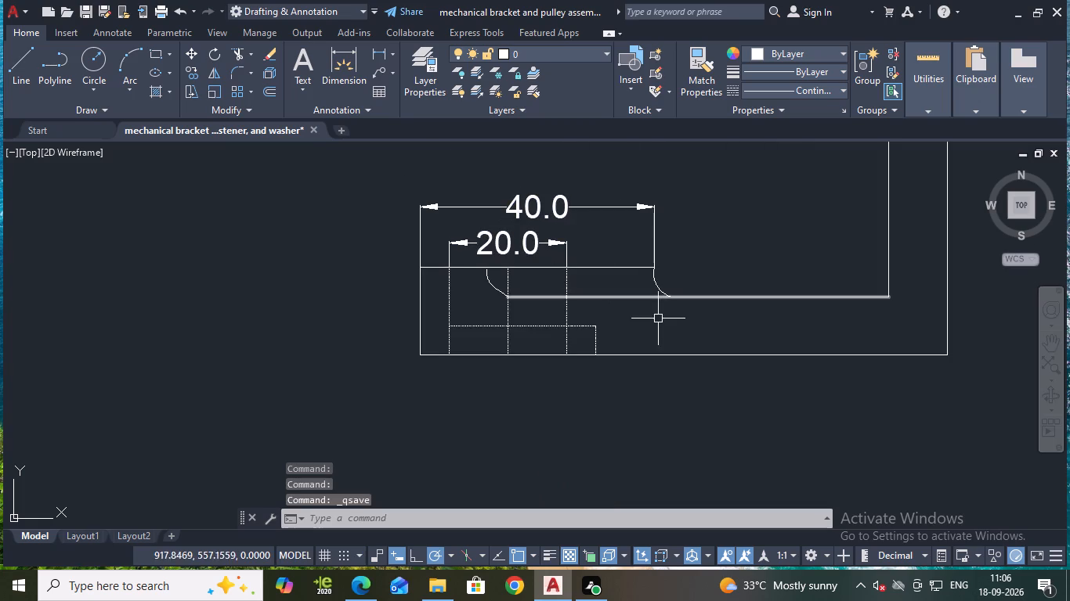
{"action": "middle_click_drag", "start_coordinate": [648, 308], "coordinate": [623, 293]}
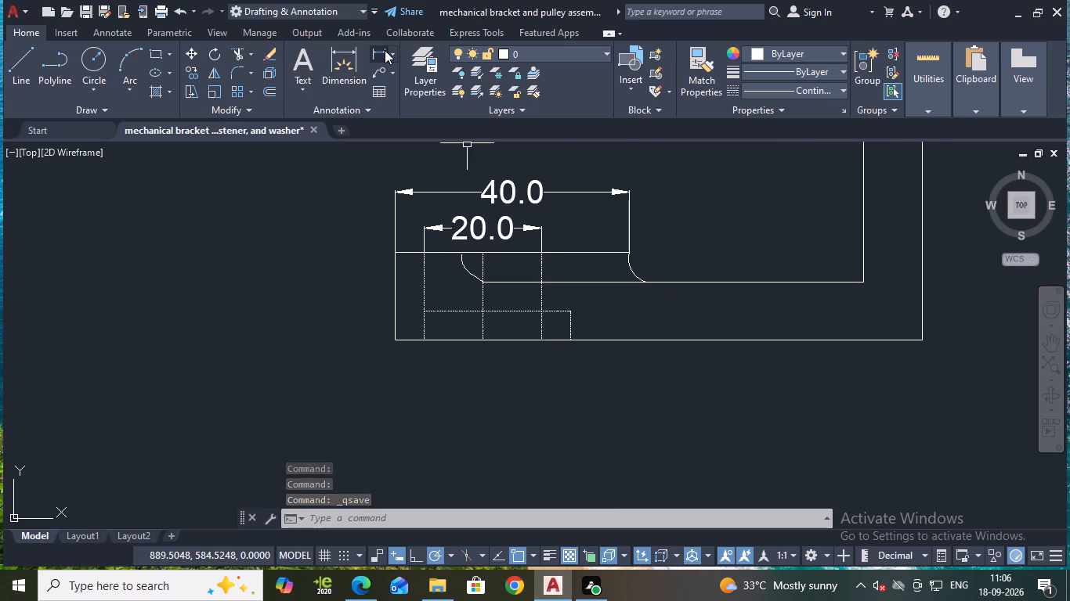
{"action": "left_click", "coordinate": [385, 50]}
{"action": "left_click", "coordinate": [392, 255]}
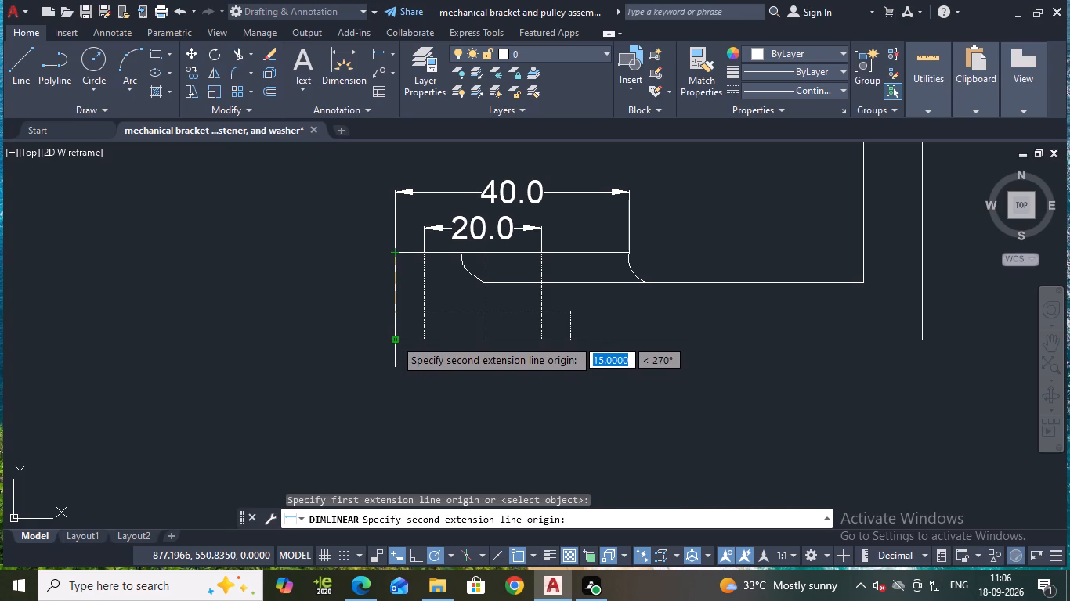
{"action": "left_click", "coordinate": [395, 339]}
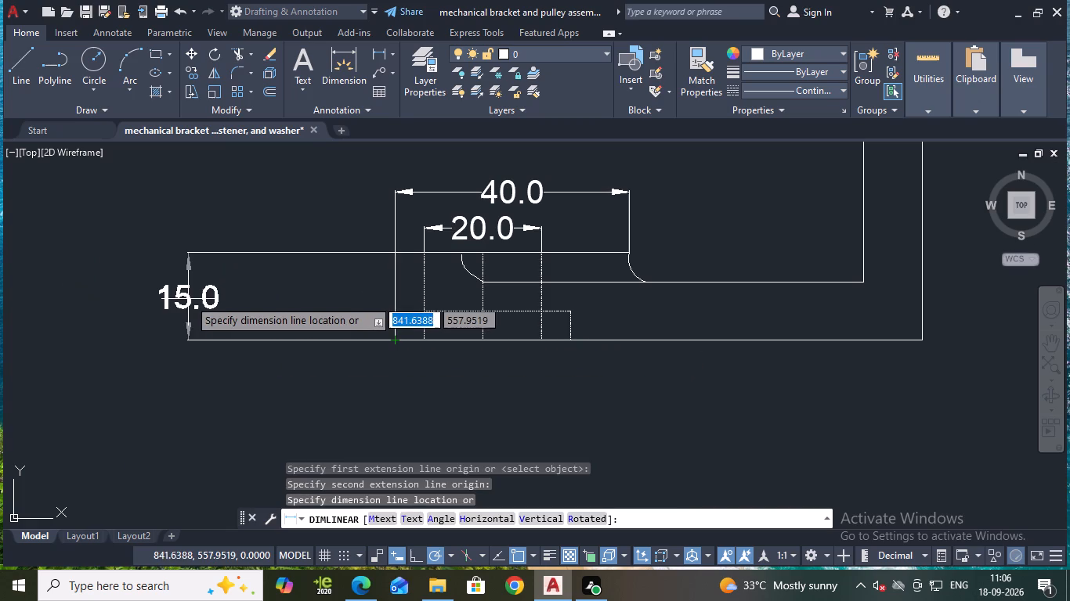
{"action": "left_click", "coordinate": [244, 308]}
Dimension the height of the horizontal dashed line above the base's bottom edge, placed between the base and the 15.0 dimension.
{"action": "key", "text": "space"}
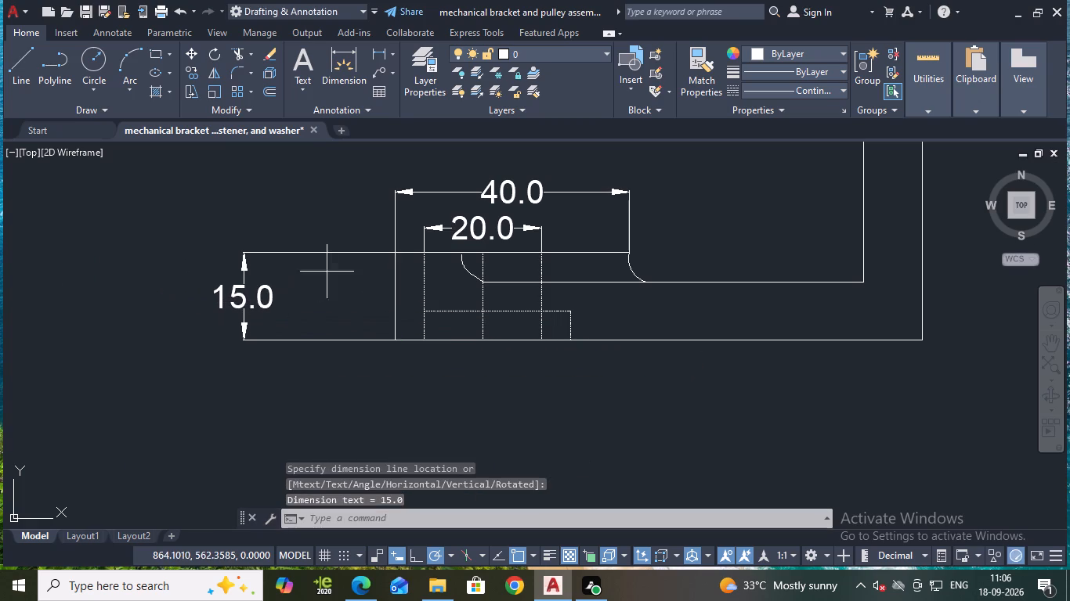
{"action": "left_click", "coordinate": [425, 309]}
{"action": "left_click", "coordinate": [425, 340]}
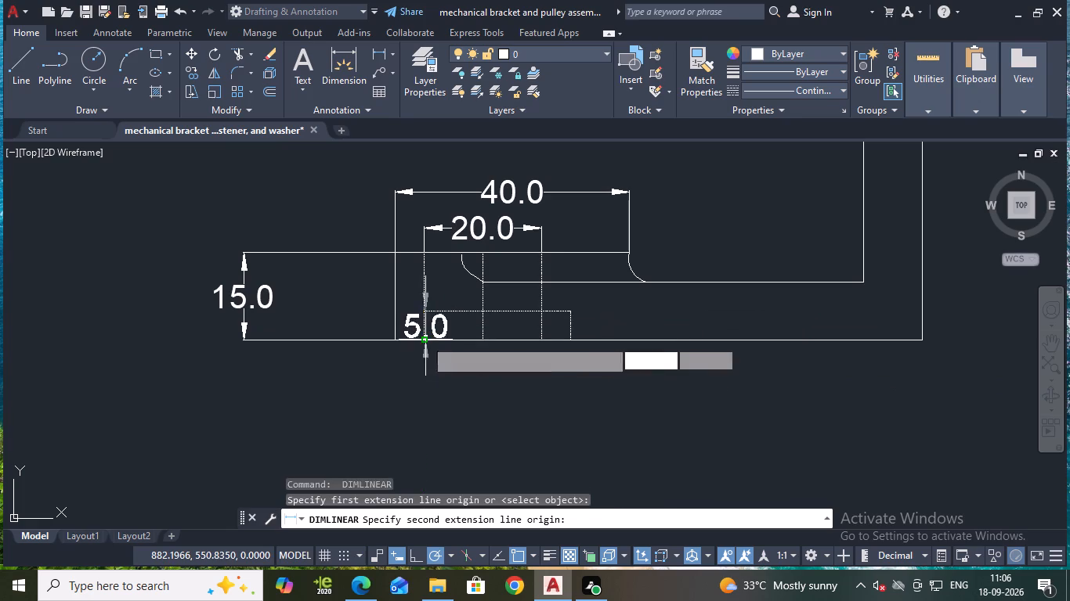
{"action": "left_click", "coordinate": [342, 322]}
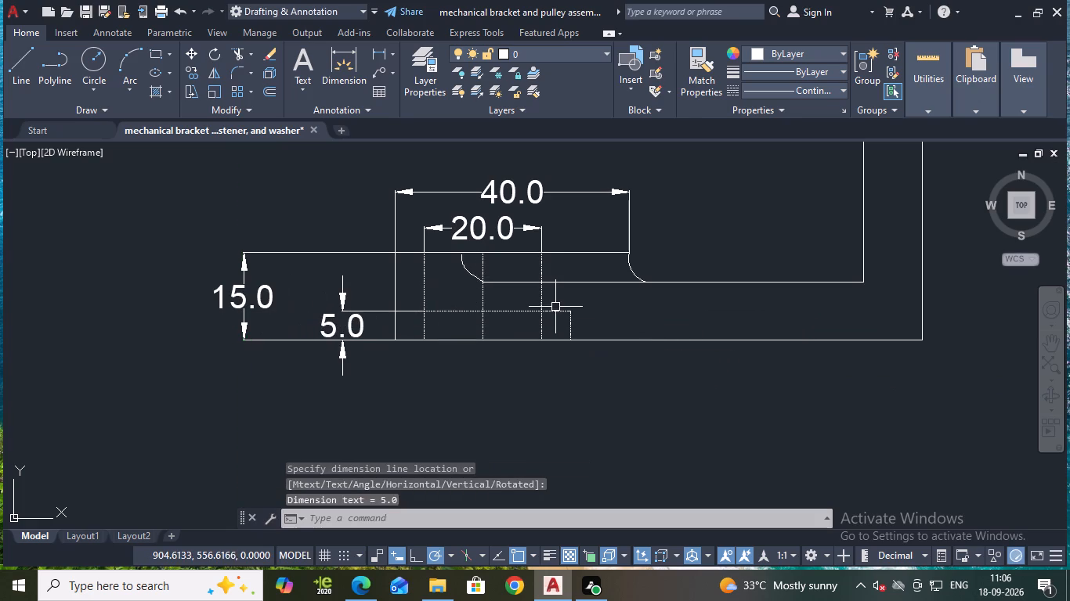
{"action": "key", "text": "Escape"}
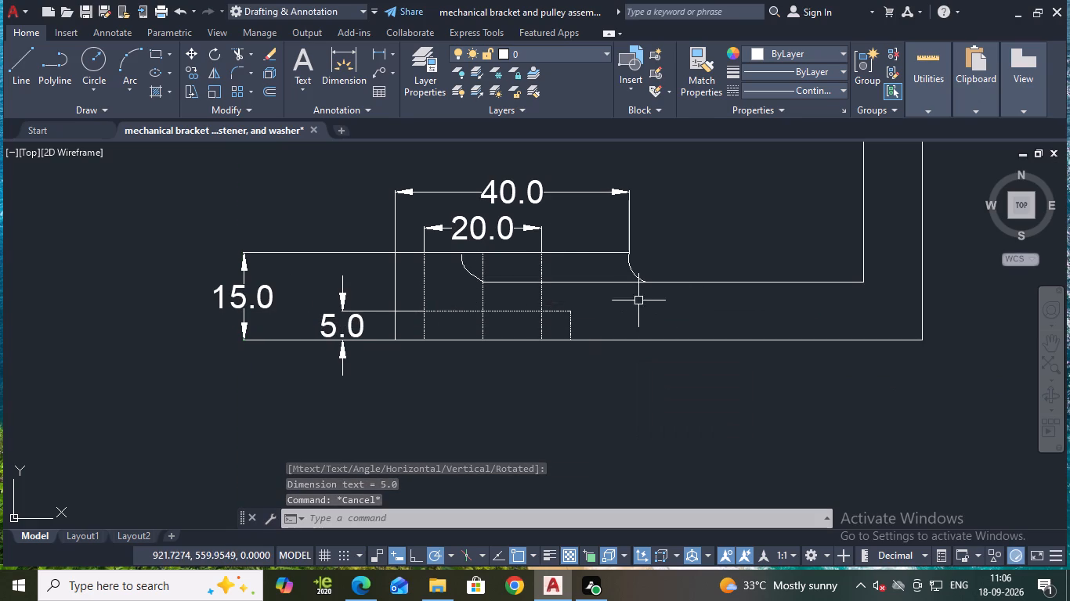
Dimension the horizontal distance from the base's left edge to the short dashed vertical, placed just below the base.
{"action": "middle_click_drag", "start_coordinate": [625, 352], "coordinate": [616, 339]}
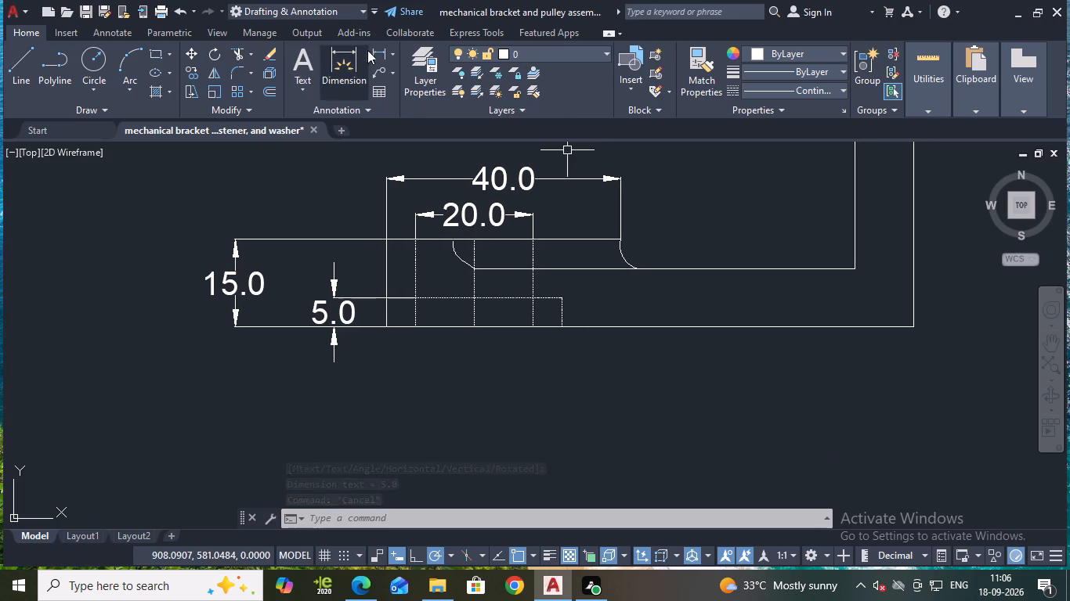
{"action": "left_click", "coordinate": [382, 56]}
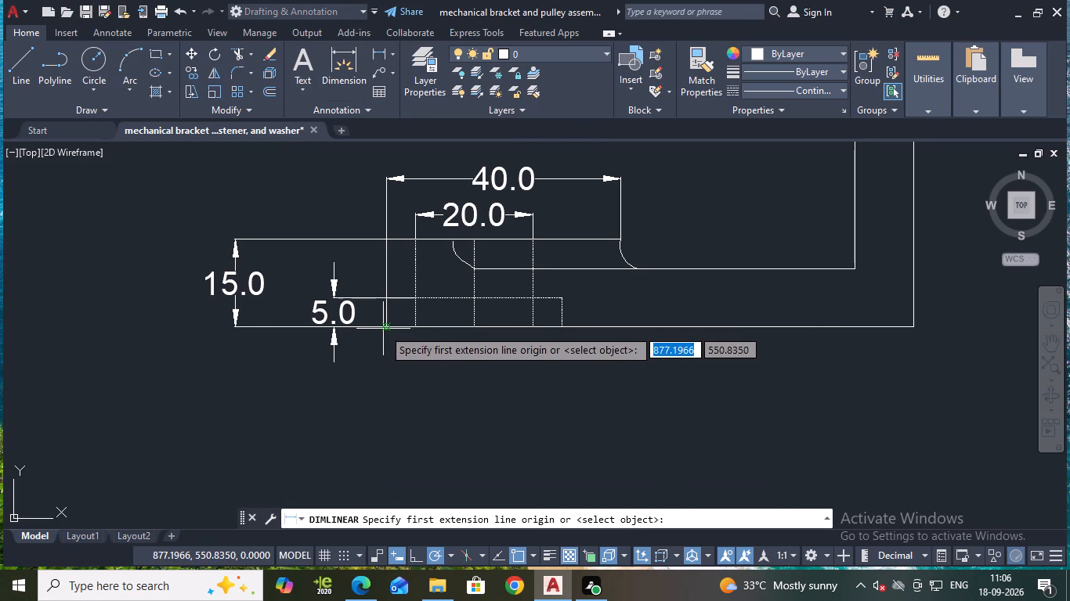
{"action": "left_click", "coordinate": [385, 325]}
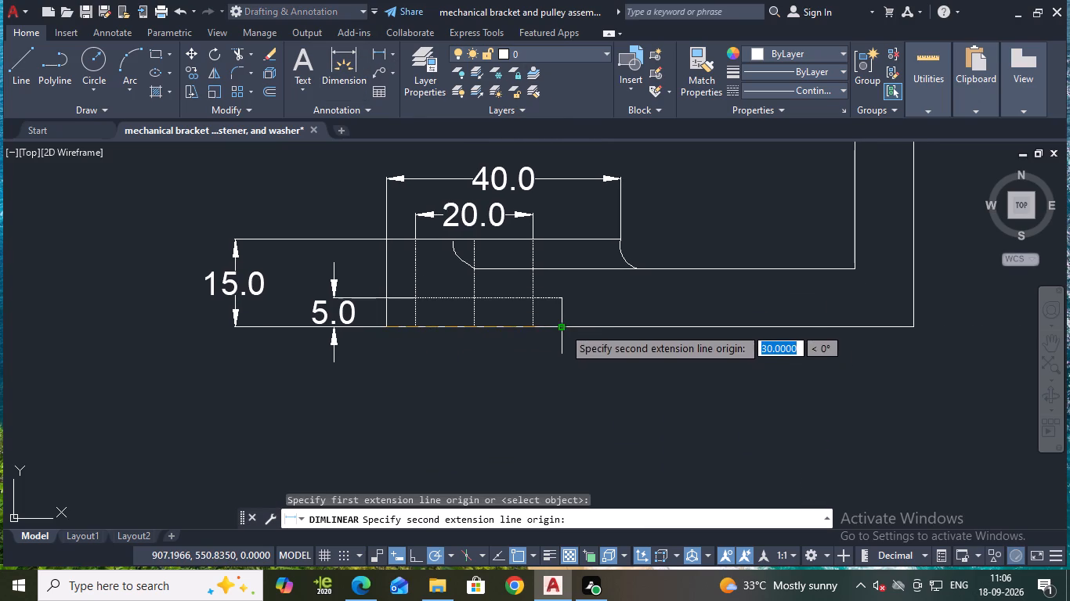
{"action": "left_click", "coordinate": [563, 327]}
{"action": "left_click", "coordinate": [530, 350]}
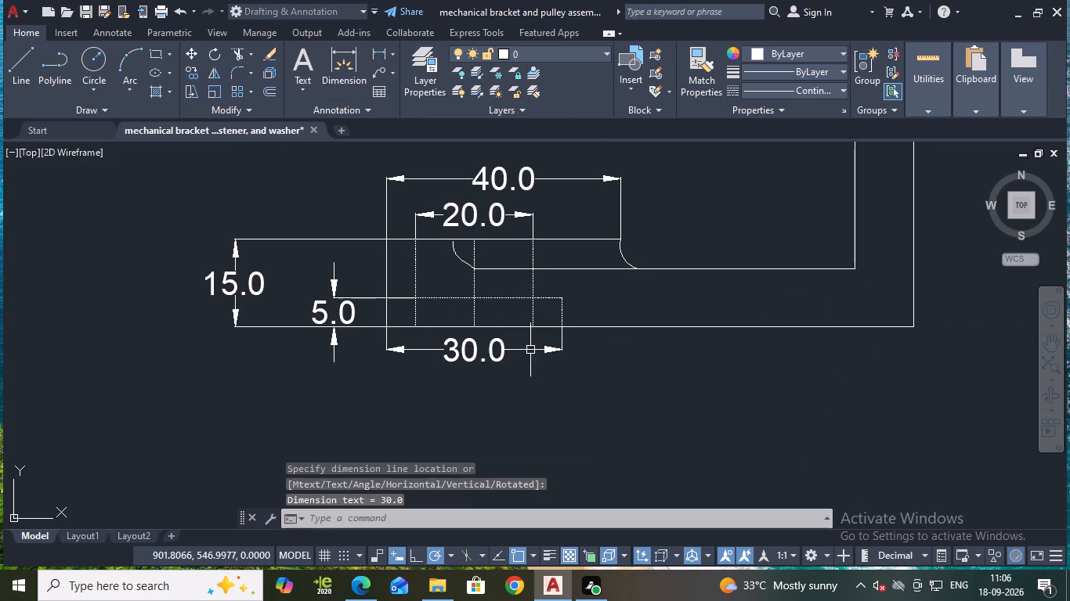
Dimension the overall length of the base's bottom edge, placed below the 30.0 dimension.
{"action": "left_click", "coordinate": [377, 55]}
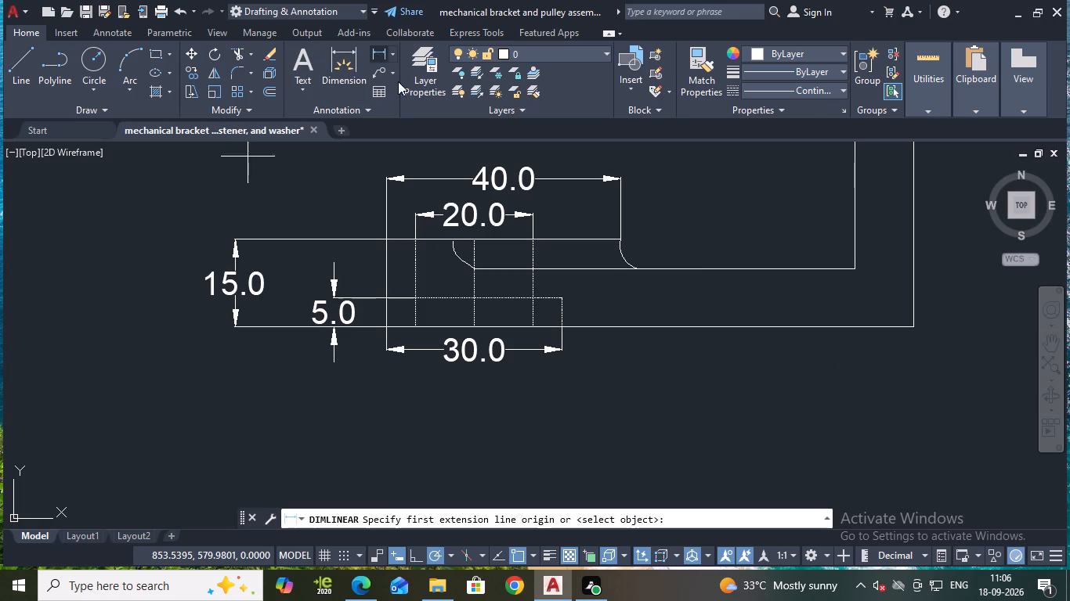
{"action": "left_click", "coordinate": [389, 327]}
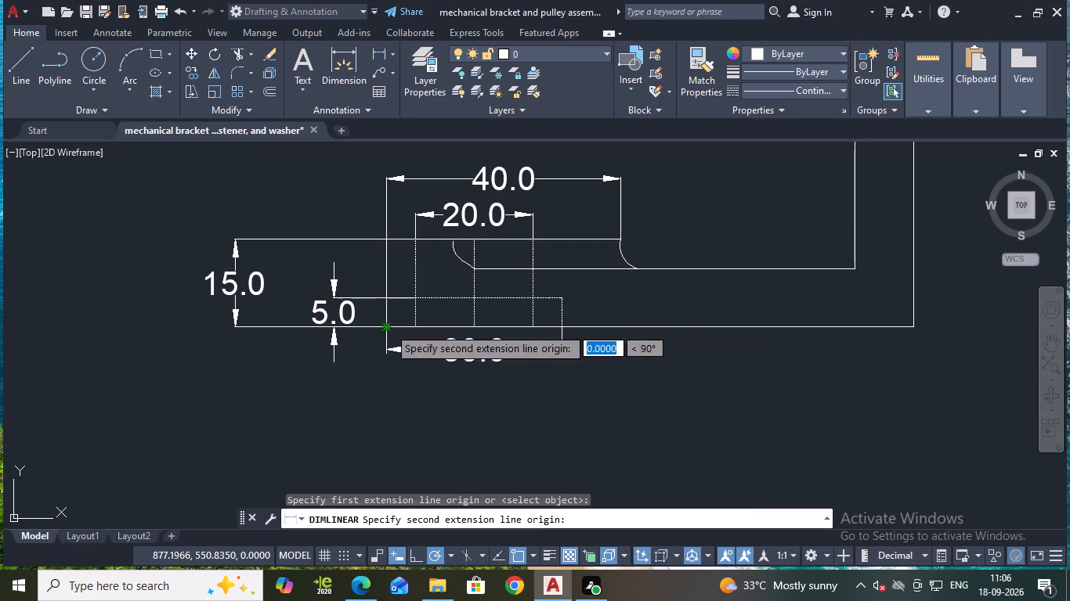
{"action": "left_click", "coordinate": [916, 326]}
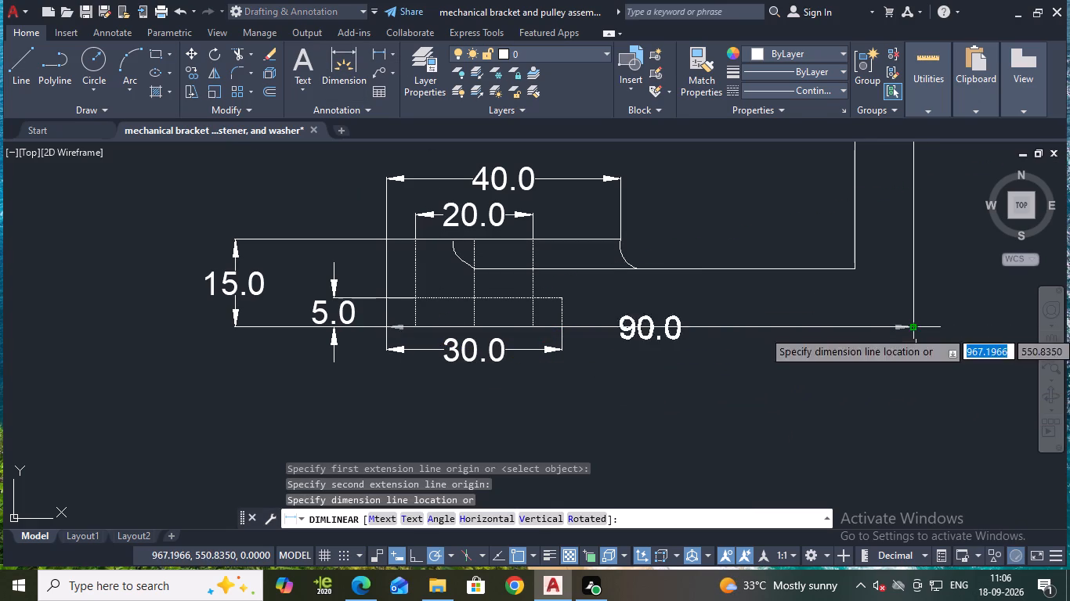
{"action": "left_click", "coordinate": [871, 384]}
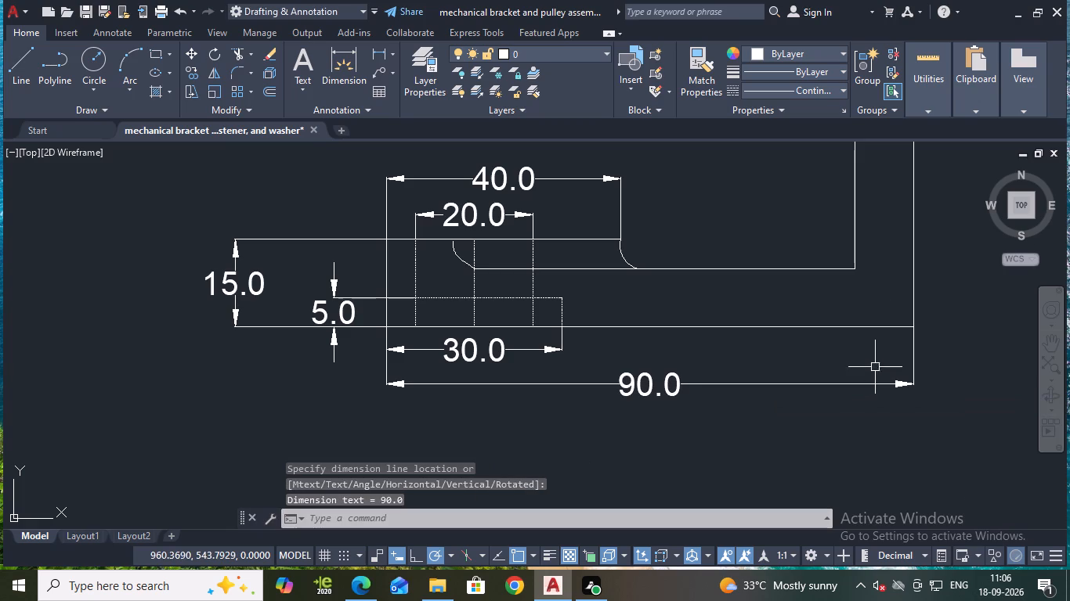
{"action": "key", "text": "Escape"}
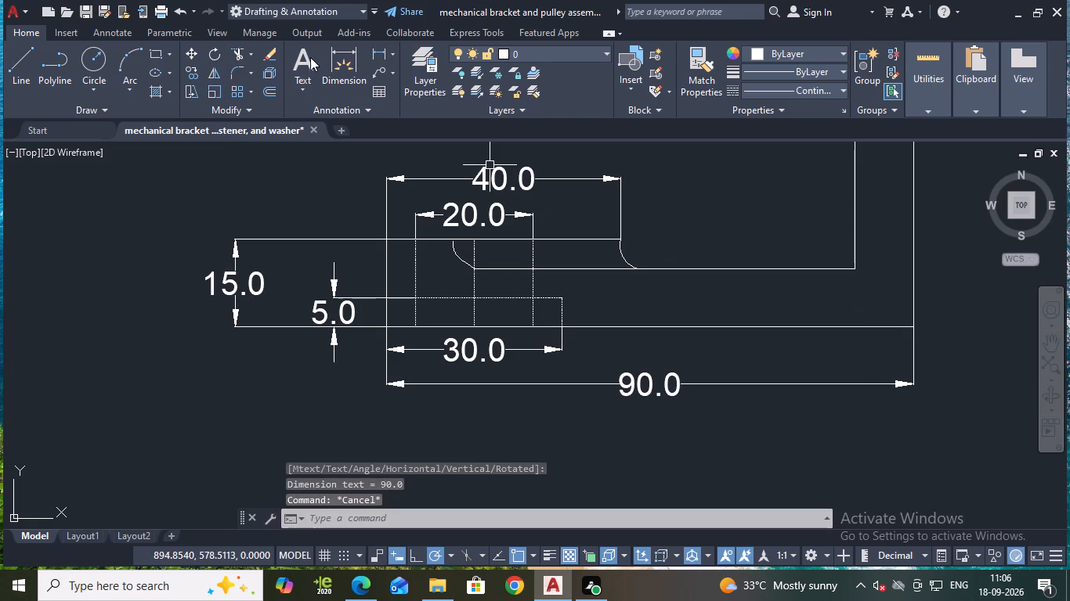
Add a vertical linear dimension for the height of the base's thinner section, placed just past its arc-blended step.
{"action": "left_click", "coordinate": [373, 55]}
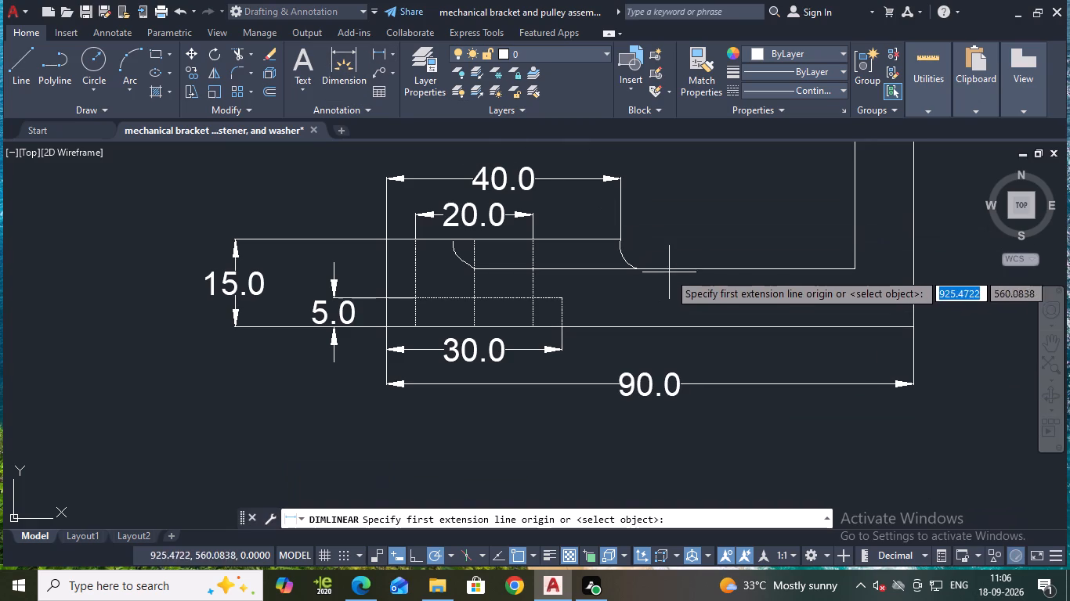
{"action": "left_click", "coordinate": [666, 265]}
{"action": "left_click", "coordinate": [666, 326]}
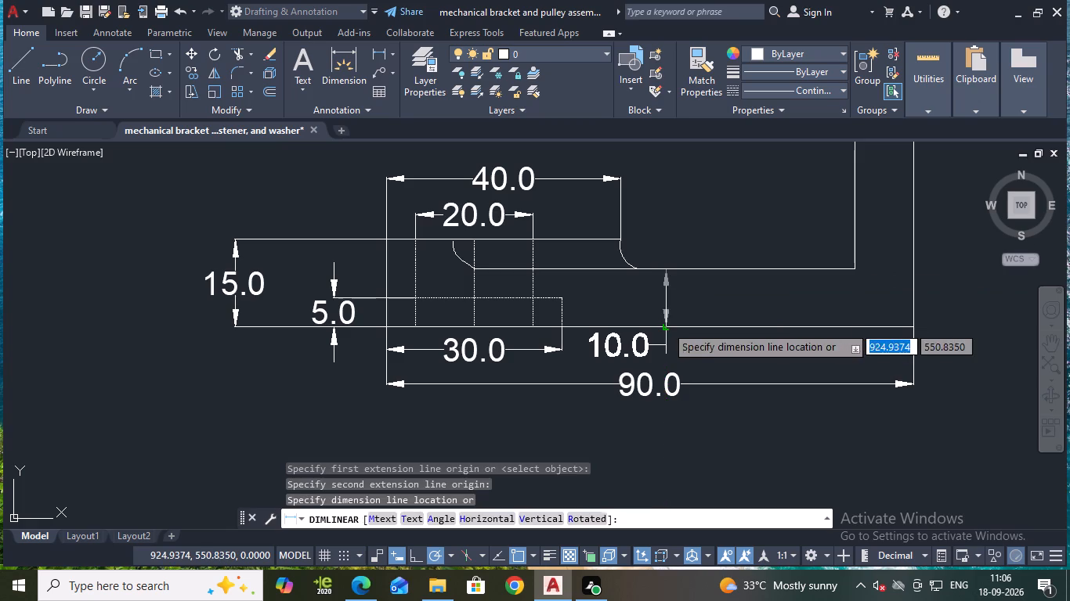
{"action": "left_click", "coordinate": [660, 300]}
{"action": "key", "text": "Escape"}
Offset the upright's outer vertical edge 25 units inward, toward the base's stepped end.
{"action": "middle_click_drag", "start_coordinate": [710, 247], "coordinate": [712, 247]}
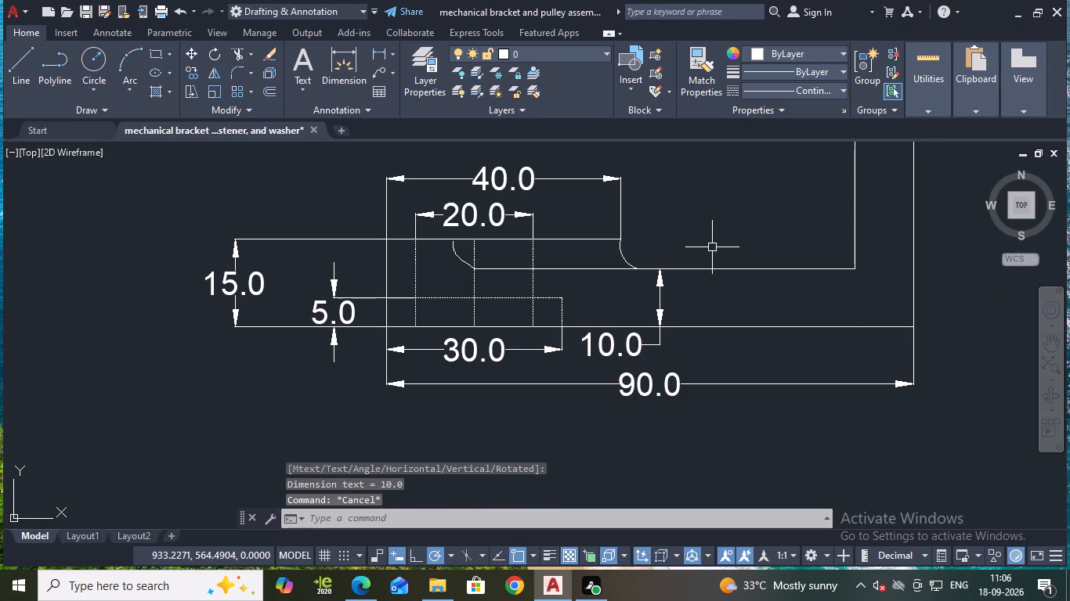
{"action": "middle_click_drag", "start_coordinate": [712, 247], "coordinate": [537, 234]}
{"action": "key", "text": "o"}
{"action": "key", "text": "Return"}
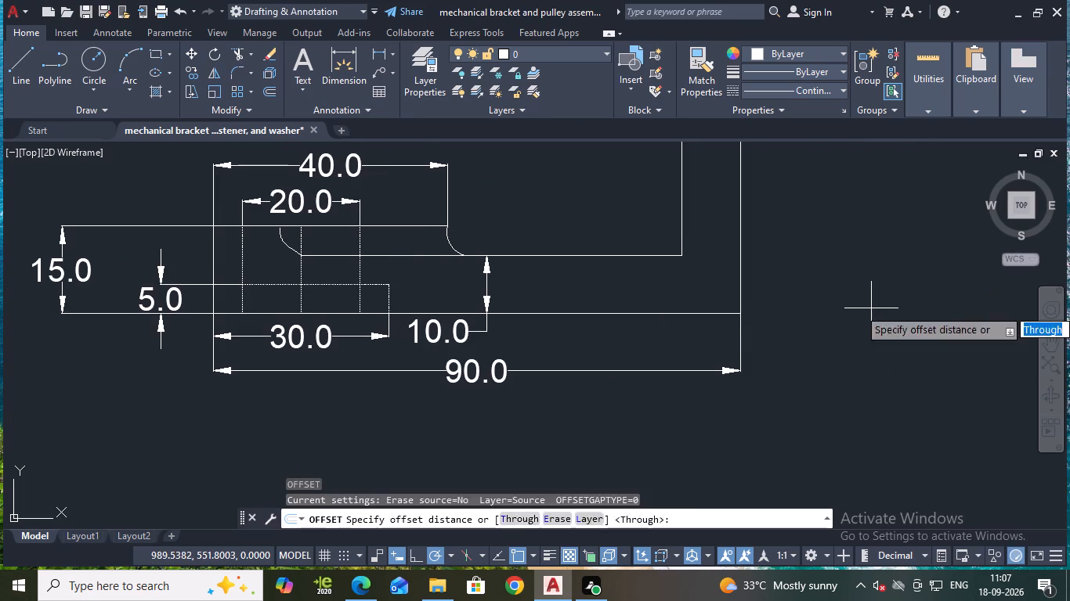
{"action": "key", "text": "Return"}
{"action": "left_click", "coordinate": [738, 300]}
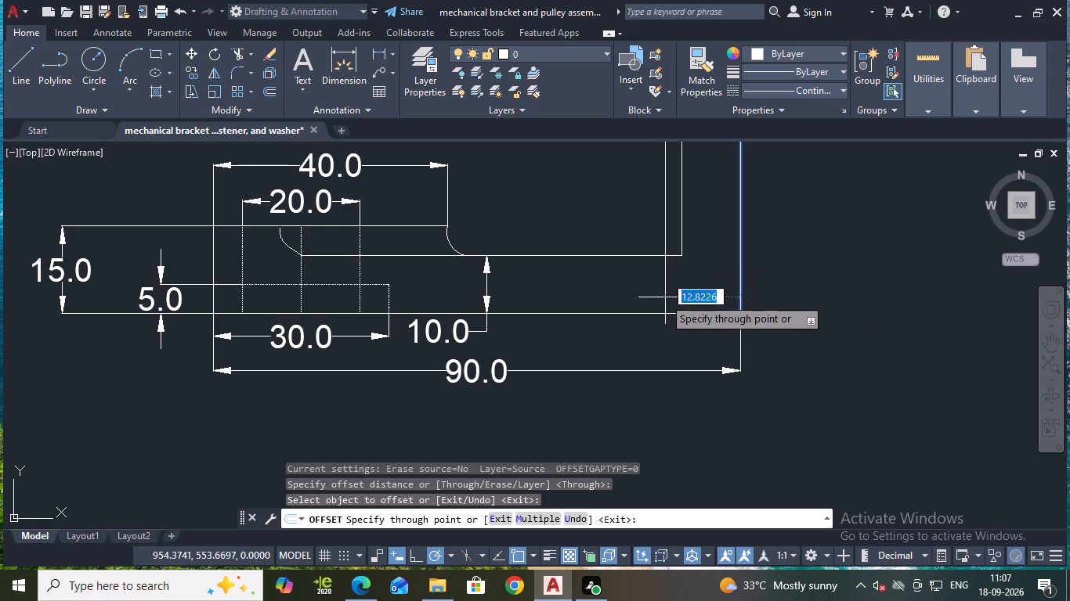
{"action": "type", "text": "25"}
{"action": "key", "text": "Return"}
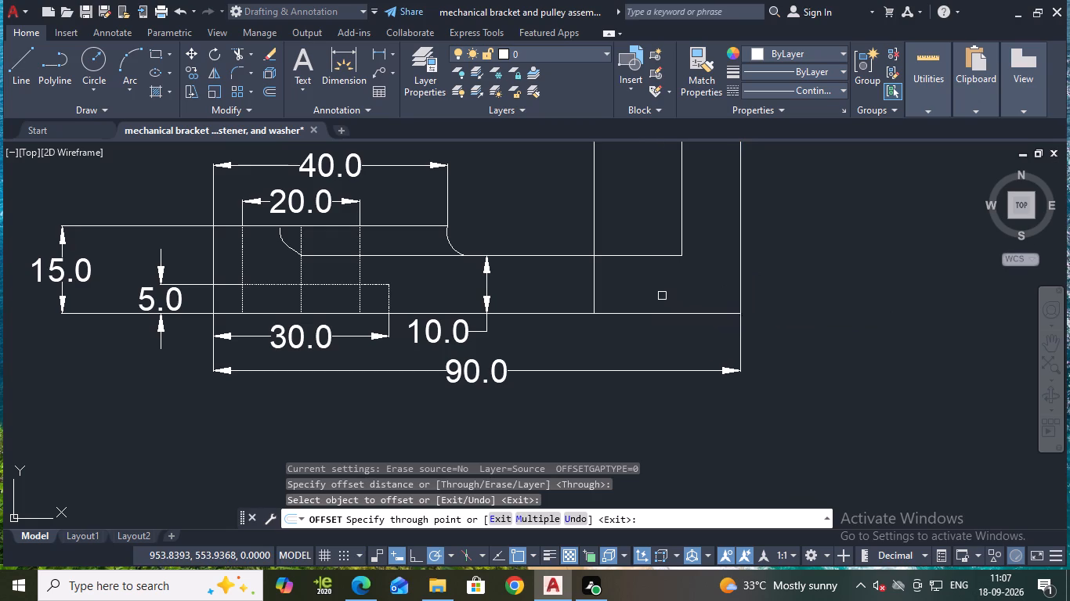
{"action": "key", "text": "Escape"}
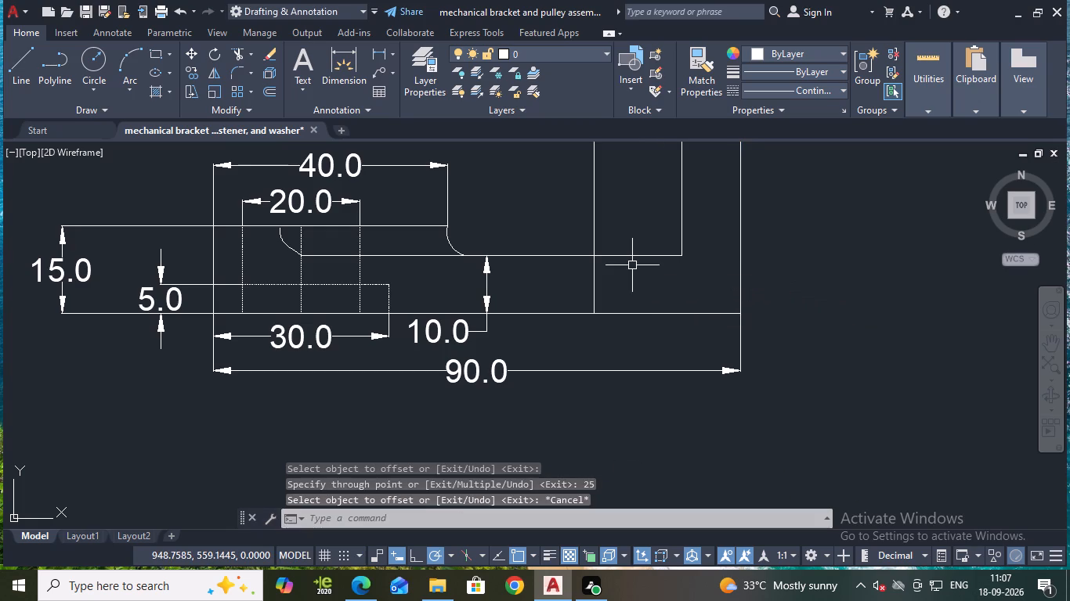
Trim the new offset line above the base's lower top edge, keeping its short segment within the base thickness.
{"action": "type", "text": "tr"}
{"action": "key", "text": "Return"}
{"action": "left_click", "coordinate": [593, 229]}
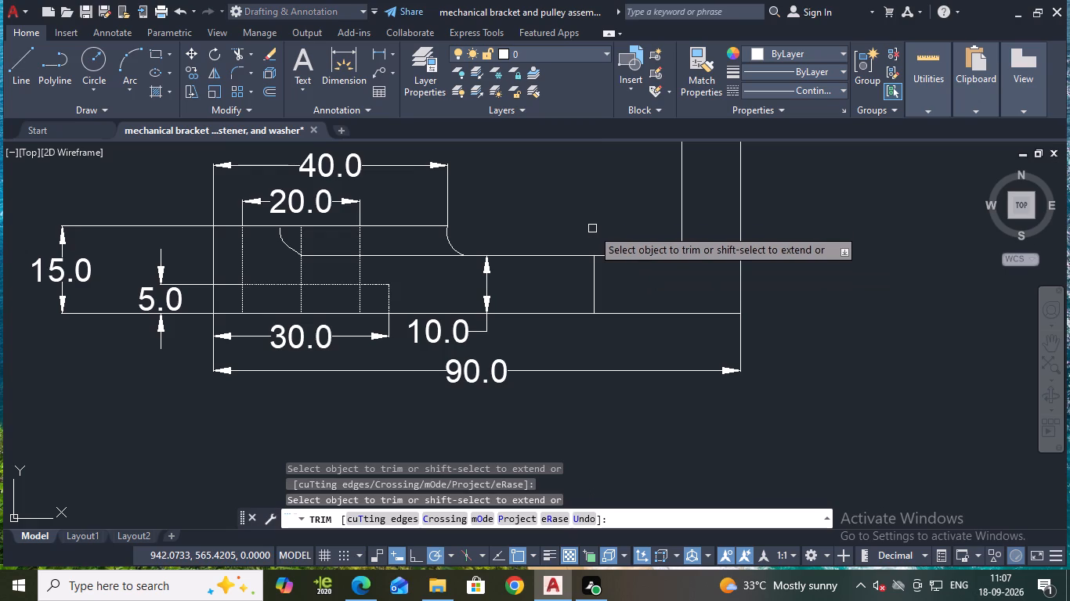
{"action": "left_click", "coordinate": [595, 286]}
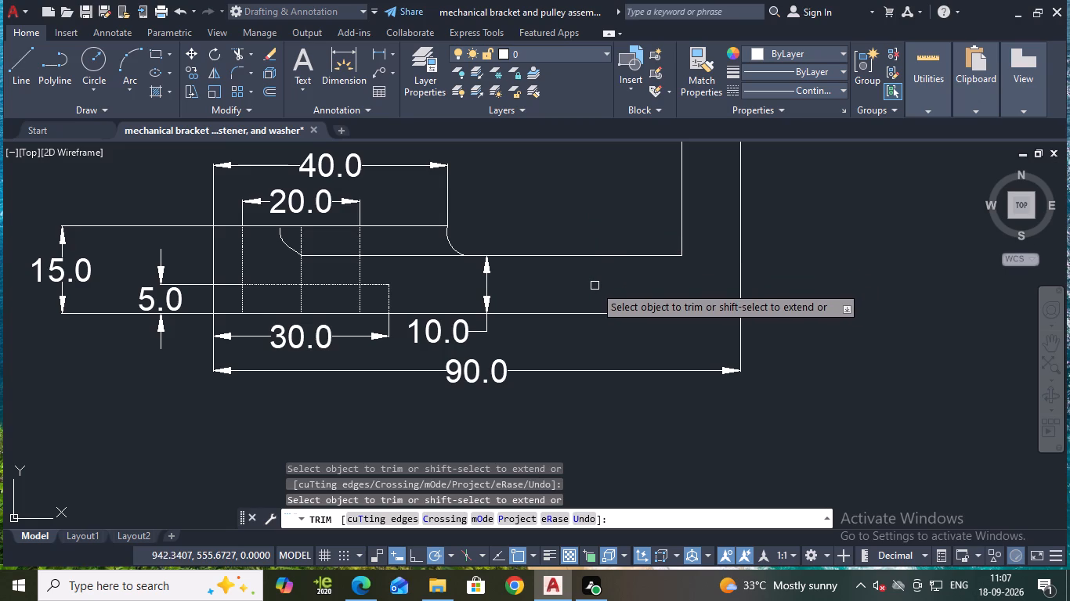
{"action": "key", "text": "ctrl+z"}
{"action": "key", "text": "Escape"}
Offset the short vertical line in the base 10 units away from the upright.
{"action": "left_click", "coordinate": [595, 286]}
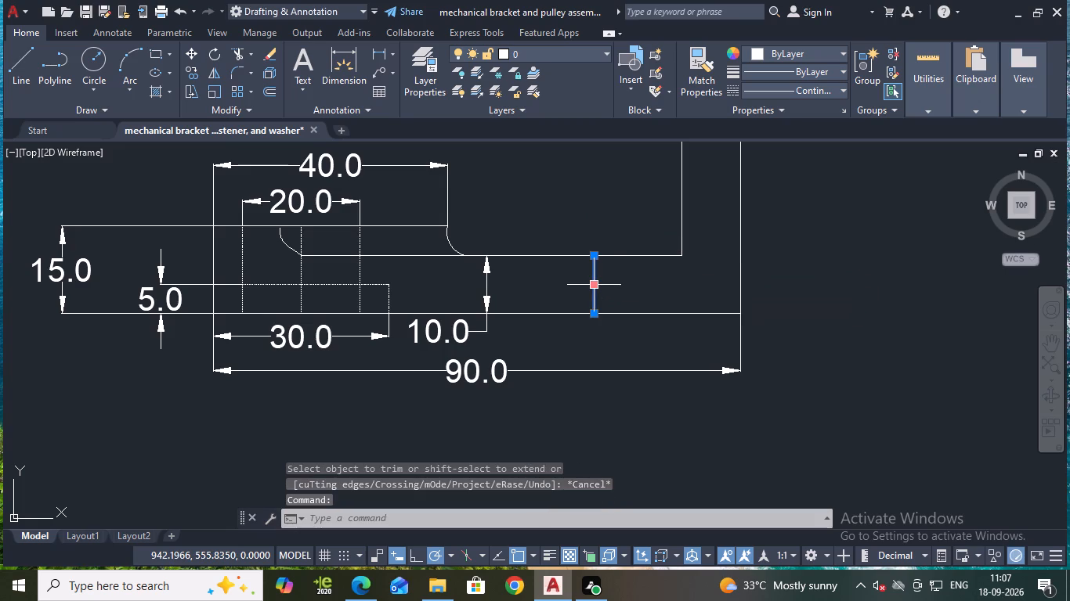
{"action": "key", "text": "o"}
{"action": "key", "text": "Return"}
{"action": "key", "text": "Return"}
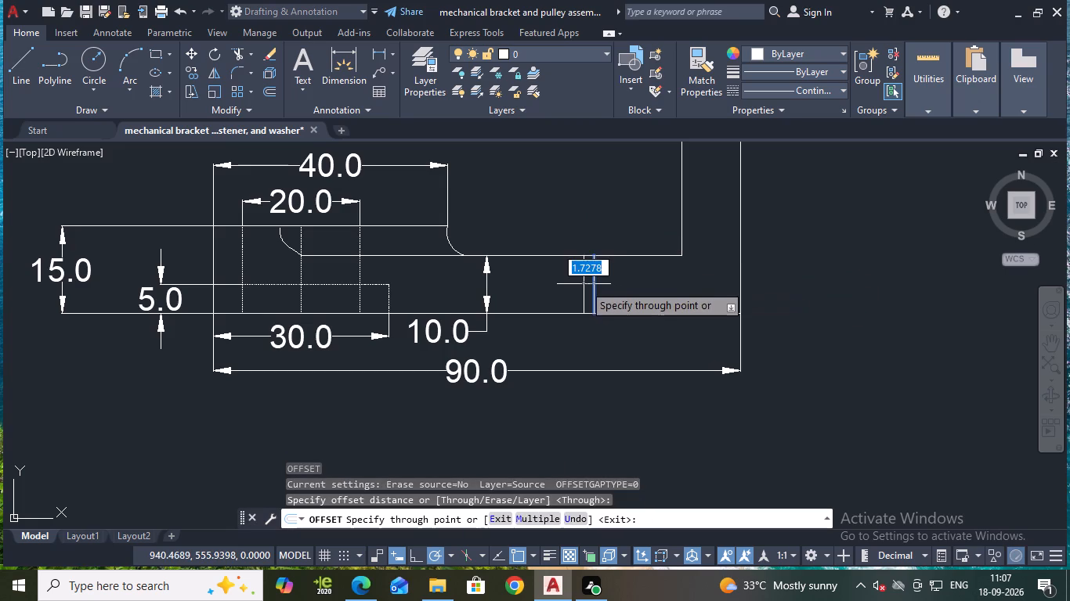
{"action": "key", "text": "1"}
{"action": "key", "text": "0"}
{"action": "key", "text": "Return"}
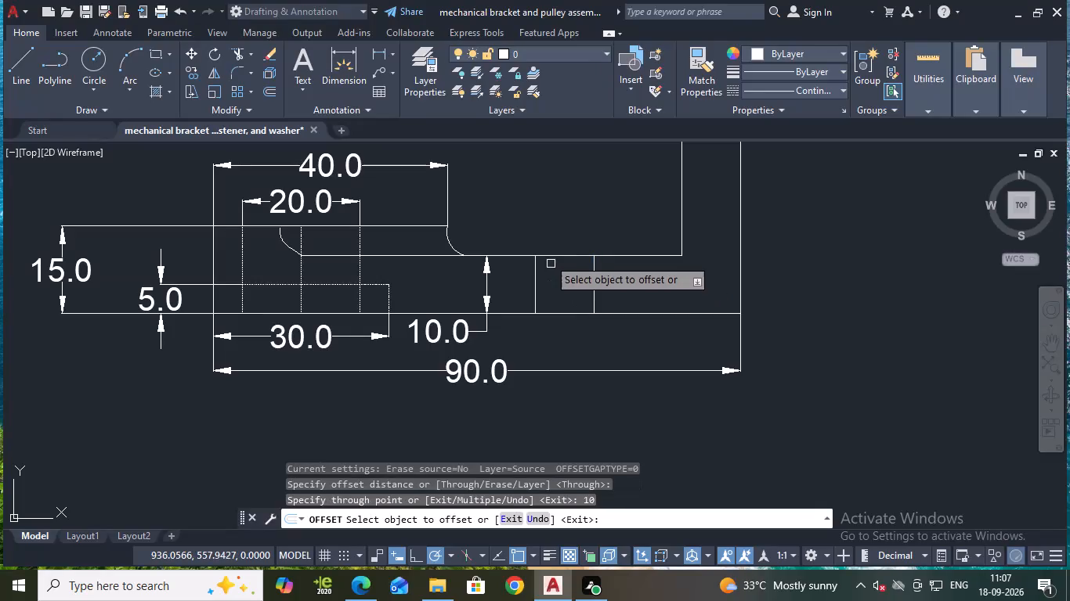
{"action": "key", "text": "Escape"}
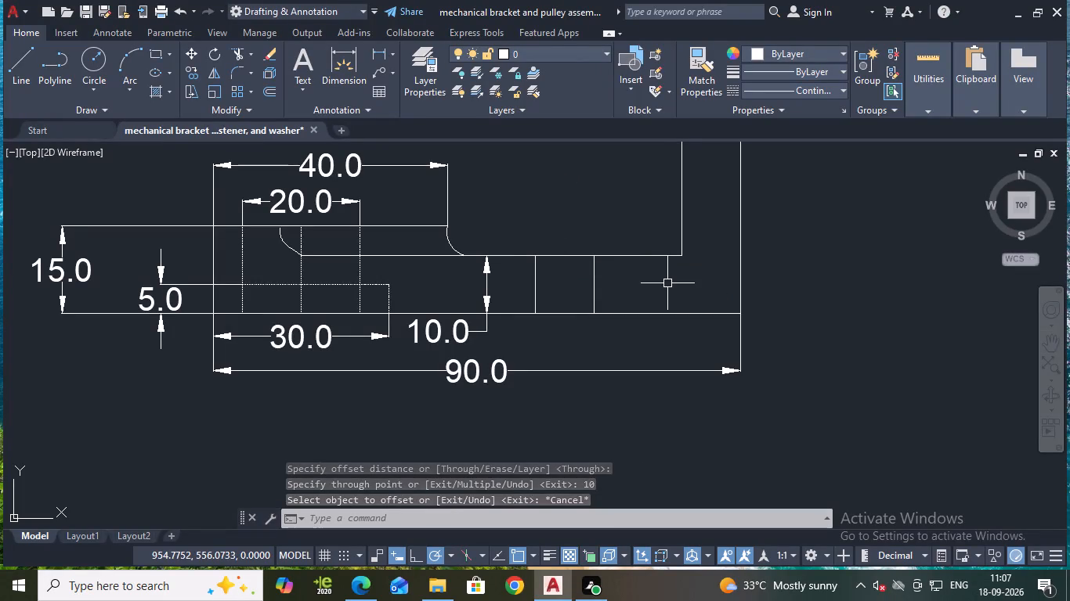
Offset the short vertical line nearest the upright 5 units toward the other one, forming the hole's centre line.
{"action": "key", "text": "o"}
{"action": "key", "text": "Return"}
{"action": "key", "text": "Return"}
{"action": "left_click", "coordinate": [597, 291]}
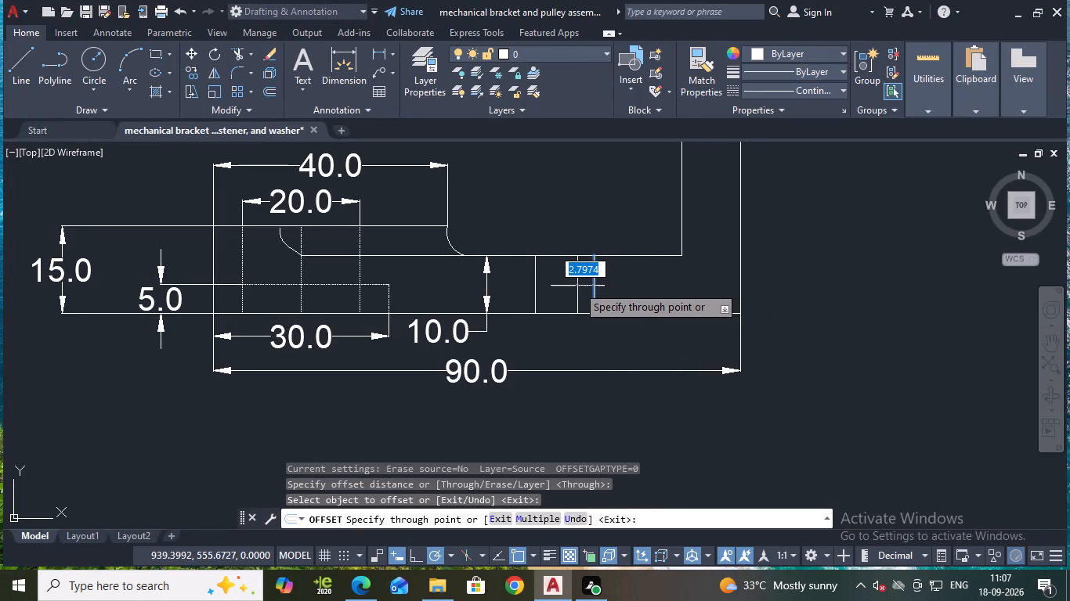
{"action": "key", "text": "5"}
{"action": "key", "text": "Return"}
{"action": "key", "text": "Escape"}
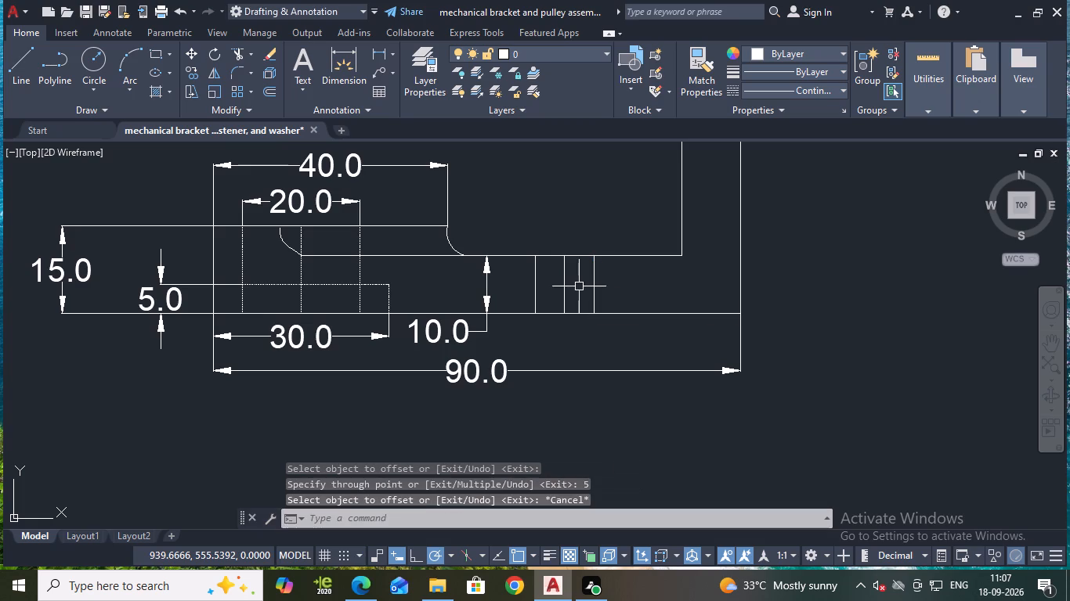
Change the middle of the three short vertical lines to the DASHED2 linetype.
{"action": "left_click", "coordinate": [562, 284]}
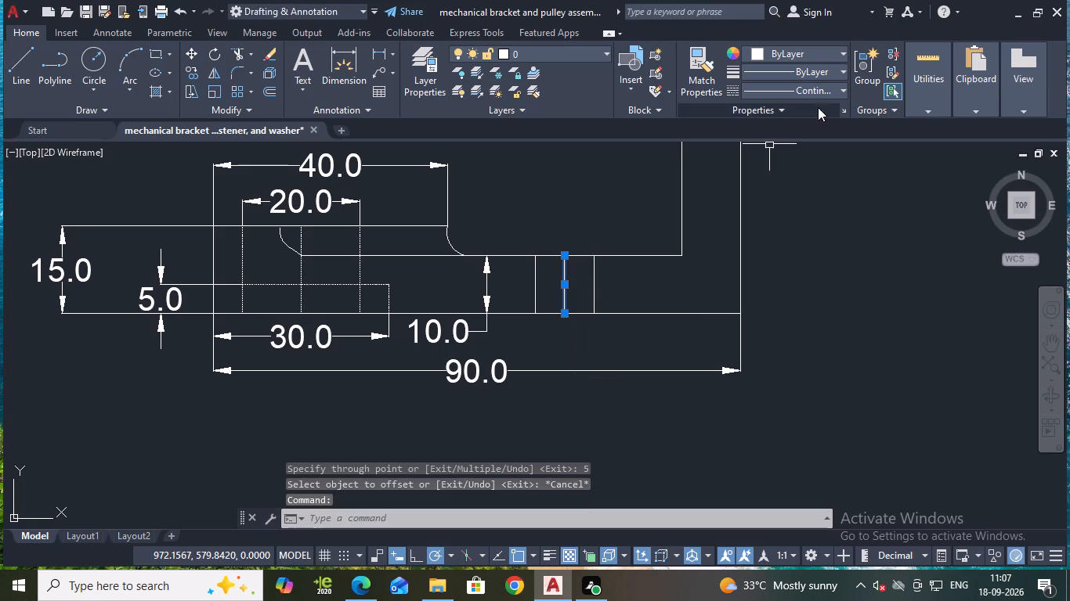
{"action": "left_click", "coordinate": [822, 88]}
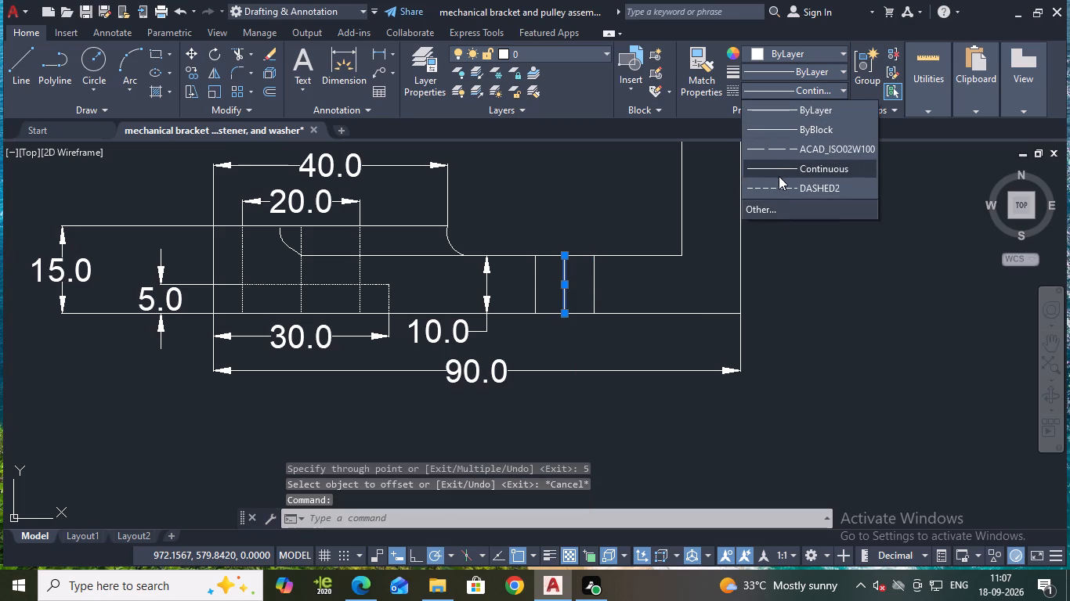
{"action": "left_click", "coordinate": [778, 185]}
{"action": "key", "text": "Escape"}
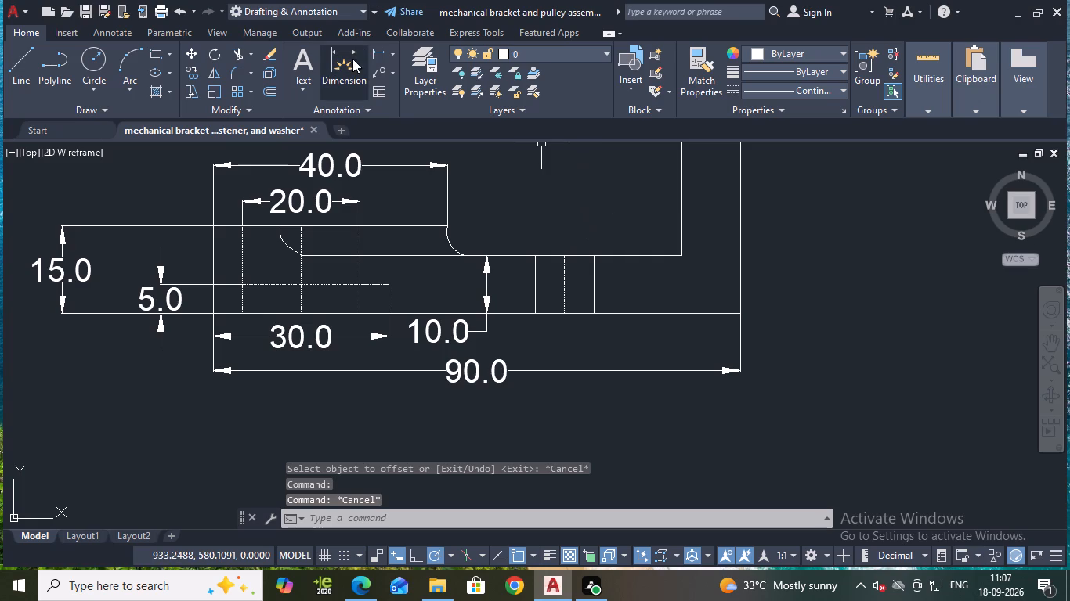
Dimension the horizontal distance from the short vertical nearest the upright to the base's outer right edge, placed just below the base.
{"action": "left_click", "coordinate": [377, 55]}
{"action": "middle_click_drag", "start_coordinate": [808, 308], "coordinate": [770, 280]}
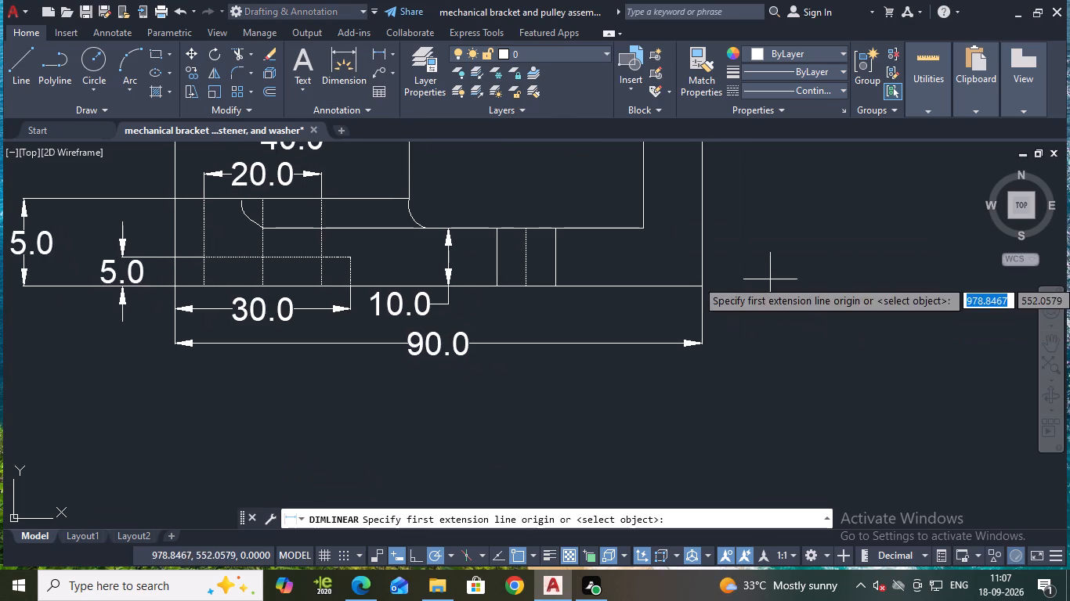
{"action": "left_click", "coordinate": [555, 284]}
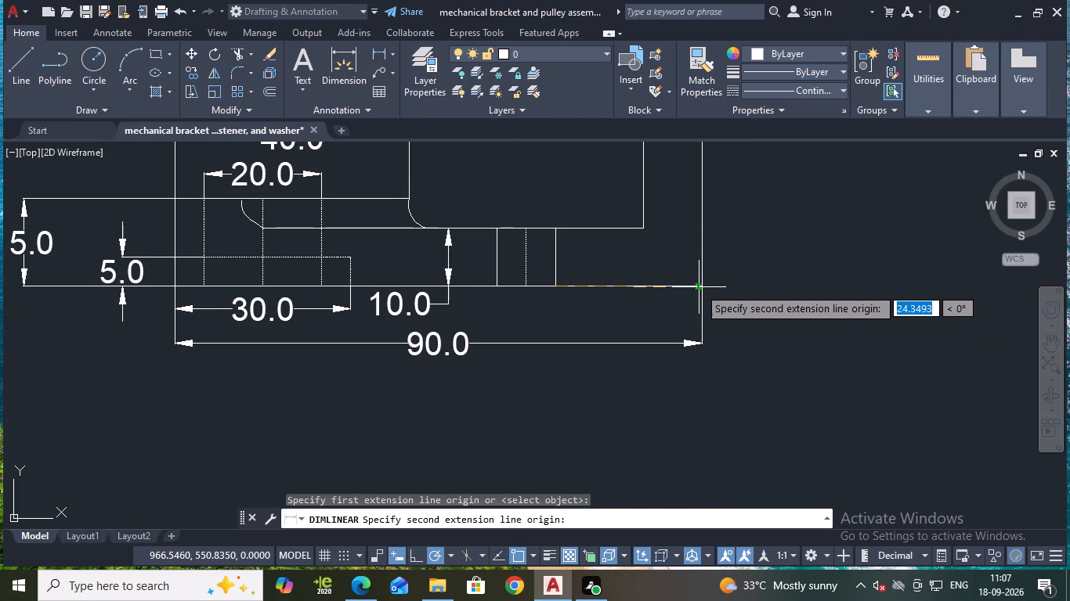
{"action": "left_click", "coordinate": [699, 287]}
{"action": "left_click", "coordinate": [651, 306]}
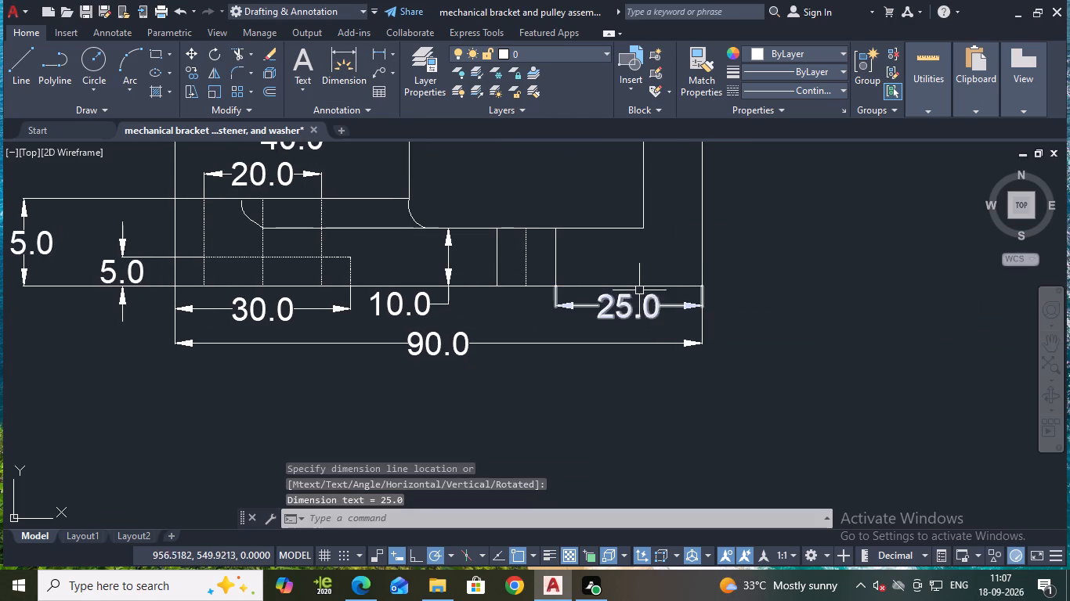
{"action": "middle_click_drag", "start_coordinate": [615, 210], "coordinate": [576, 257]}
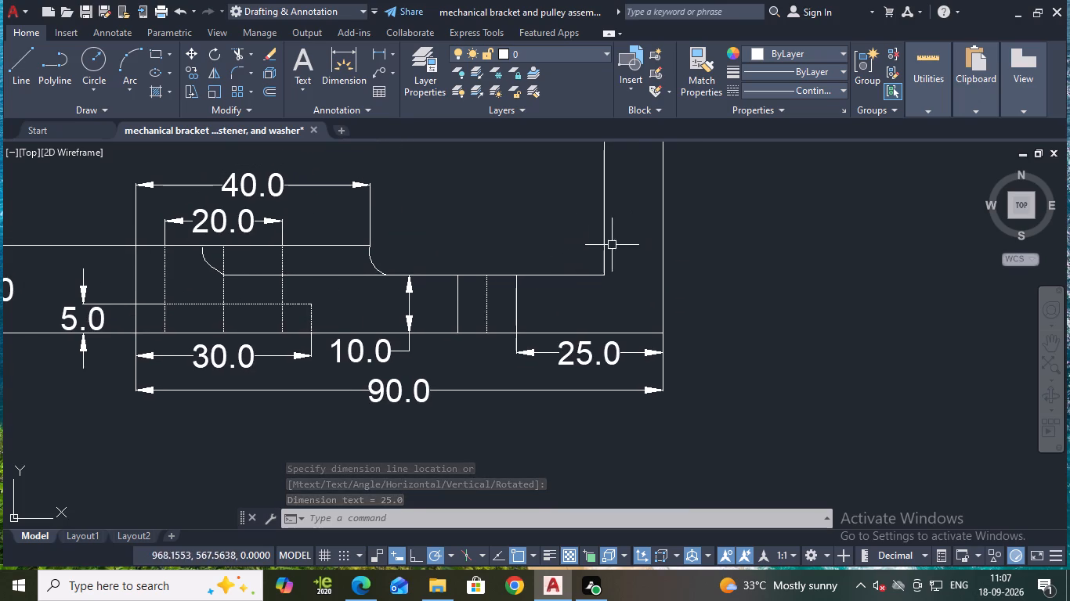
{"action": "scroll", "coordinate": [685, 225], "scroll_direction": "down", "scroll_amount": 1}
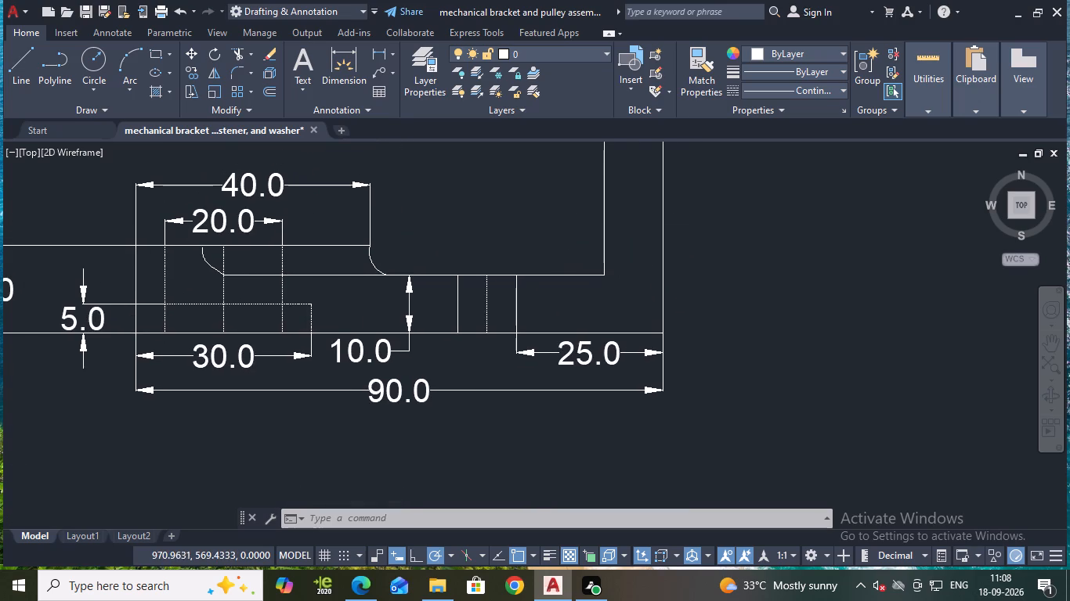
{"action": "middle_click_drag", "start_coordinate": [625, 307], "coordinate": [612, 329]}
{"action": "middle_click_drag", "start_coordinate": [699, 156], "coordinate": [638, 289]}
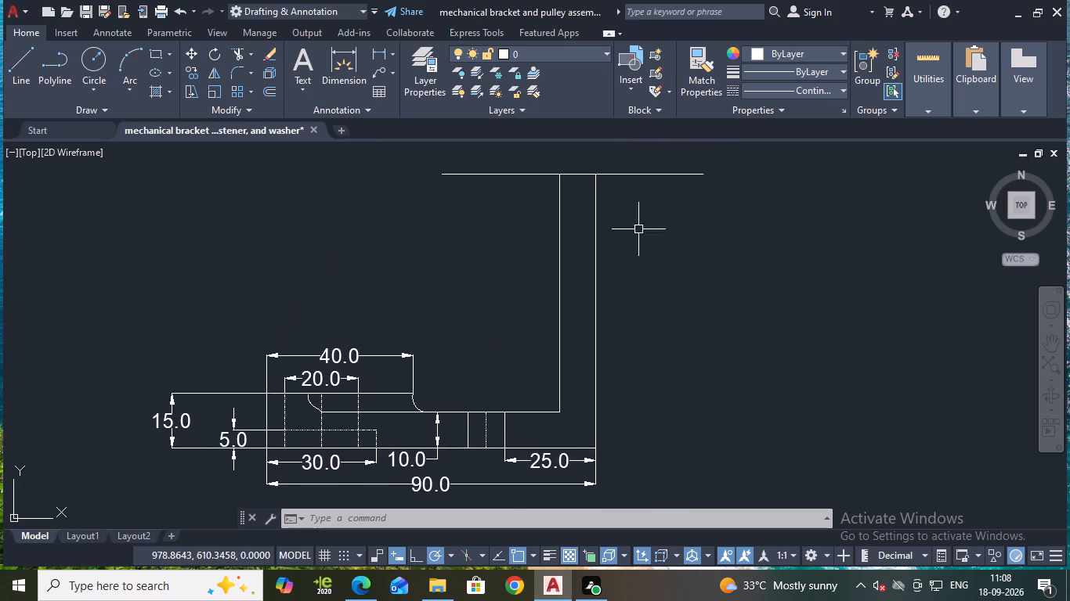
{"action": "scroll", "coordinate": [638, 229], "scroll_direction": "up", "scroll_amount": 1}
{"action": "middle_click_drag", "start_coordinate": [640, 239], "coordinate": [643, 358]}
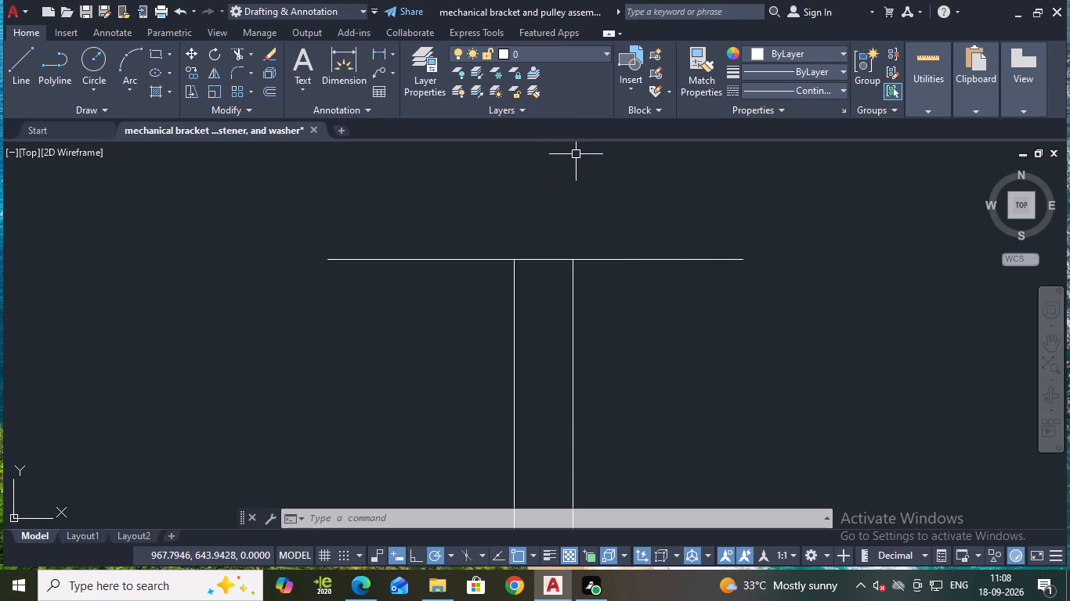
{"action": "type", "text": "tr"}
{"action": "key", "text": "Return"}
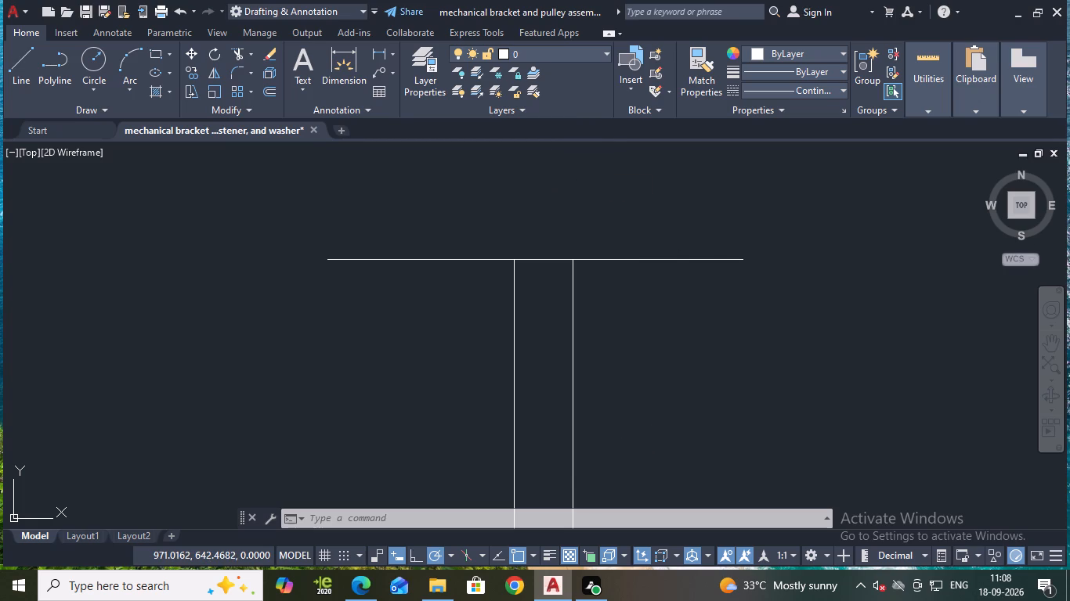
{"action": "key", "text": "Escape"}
Change the horizontal line across the top of the upright to the DASHED2 linetype.
{"action": "left_click", "coordinate": [545, 259]}
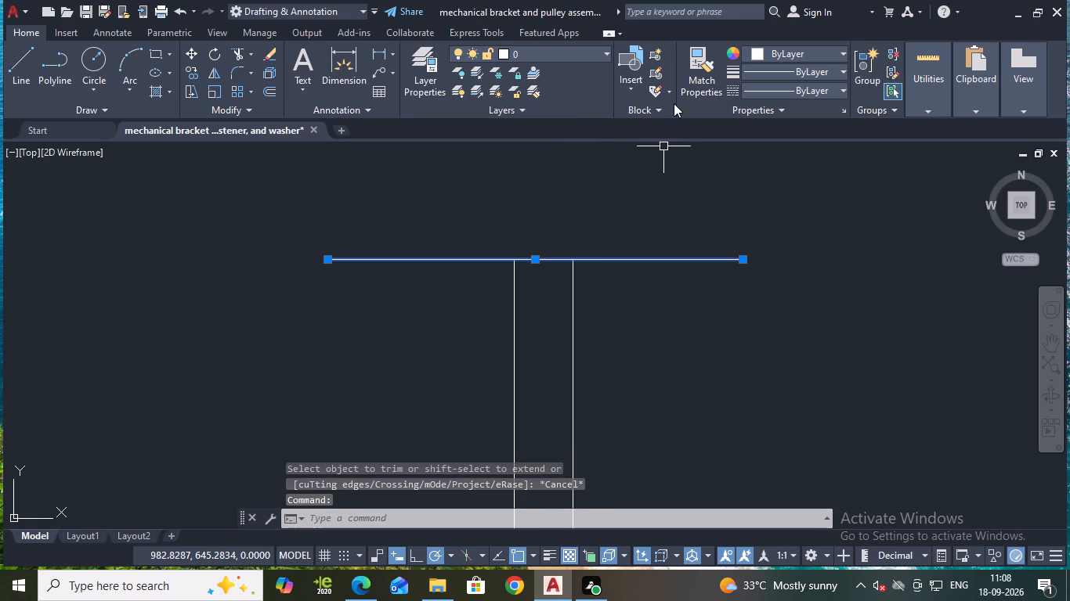
{"action": "left_click", "coordinate": [791, 92]}
{"action": "left_click", "coordinate": [810, 183]}
{"action": "key", "text": "Escape"}
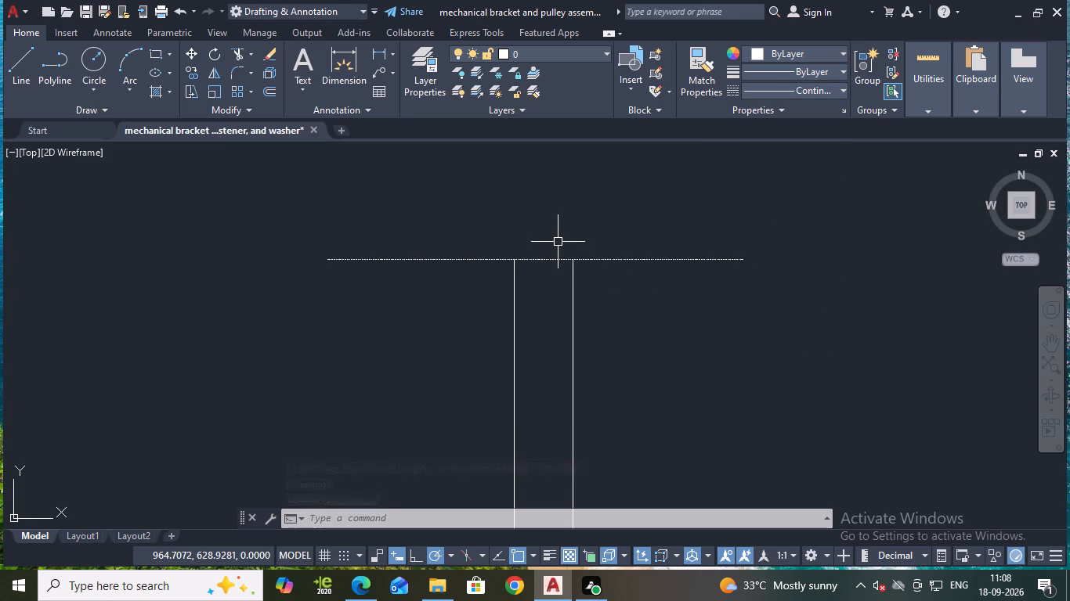
Offset the dashed horizontal line at the upright's top 20 units upward and 20 units downward.
{"action": "key", "text": "o"}
{"action": "key", "text": "Return"}
{"action": "key", "text": "Return"}
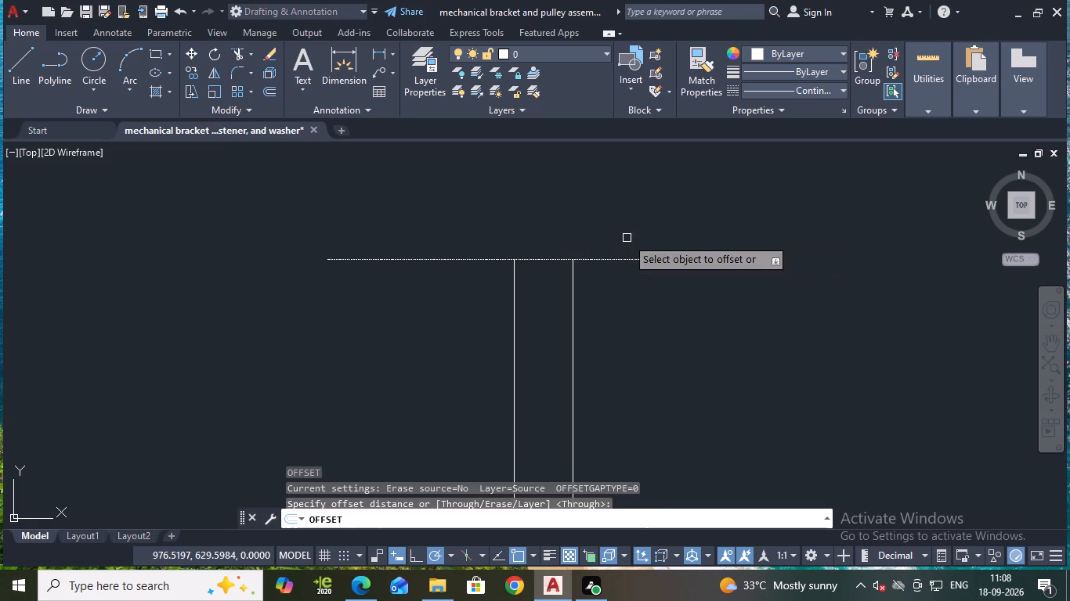
{"action": "left_click", "coordinate": [603, 257]}
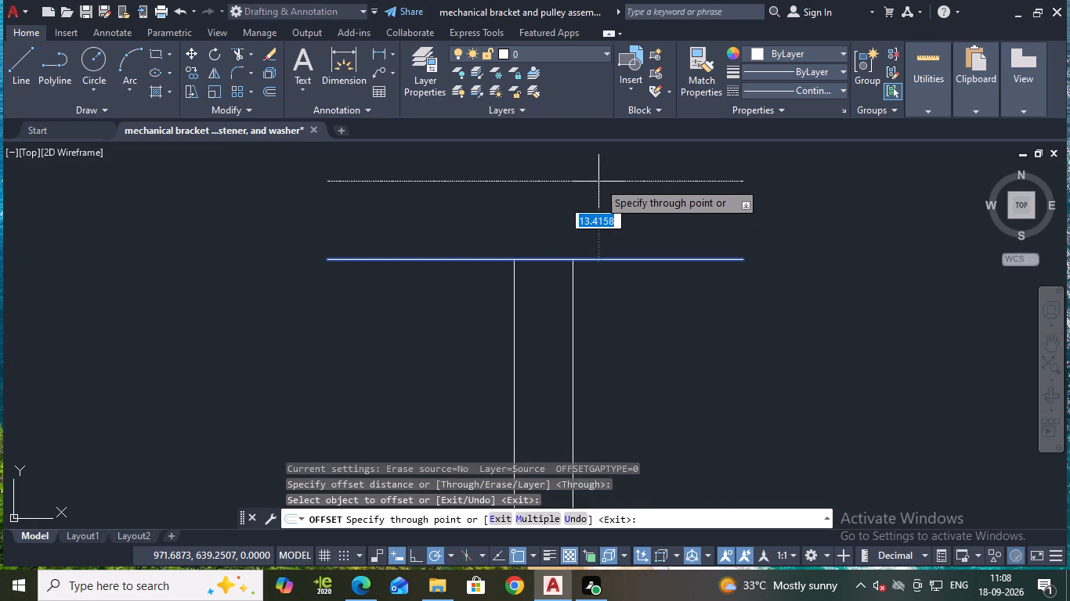
{"action": "type", "text": "20"}
{"action": "key", "text": "Return"}
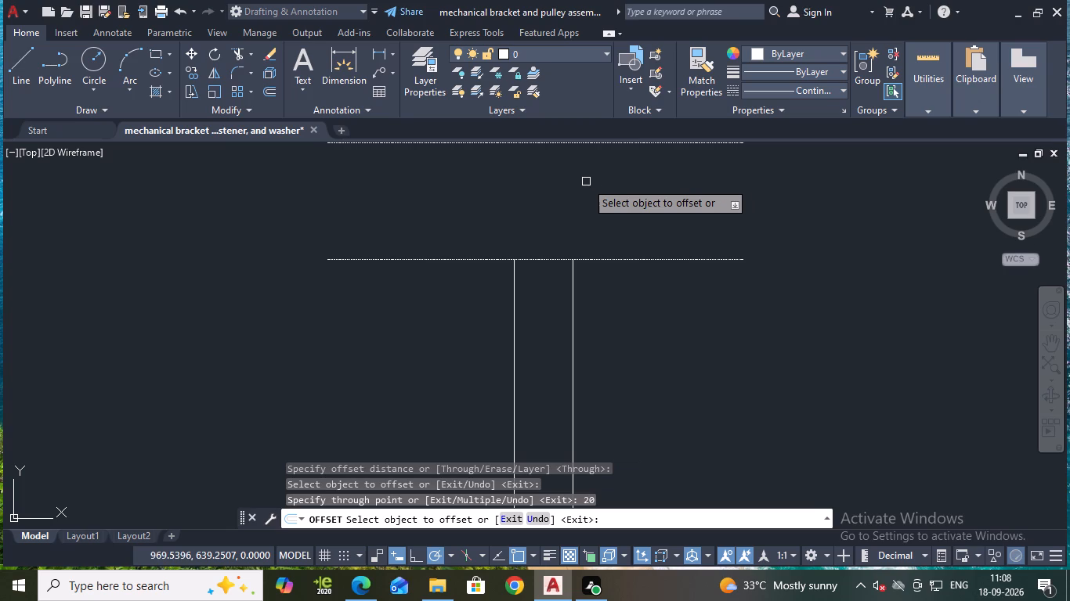
{"action": "left_click", "coordinate": [645, 257]}
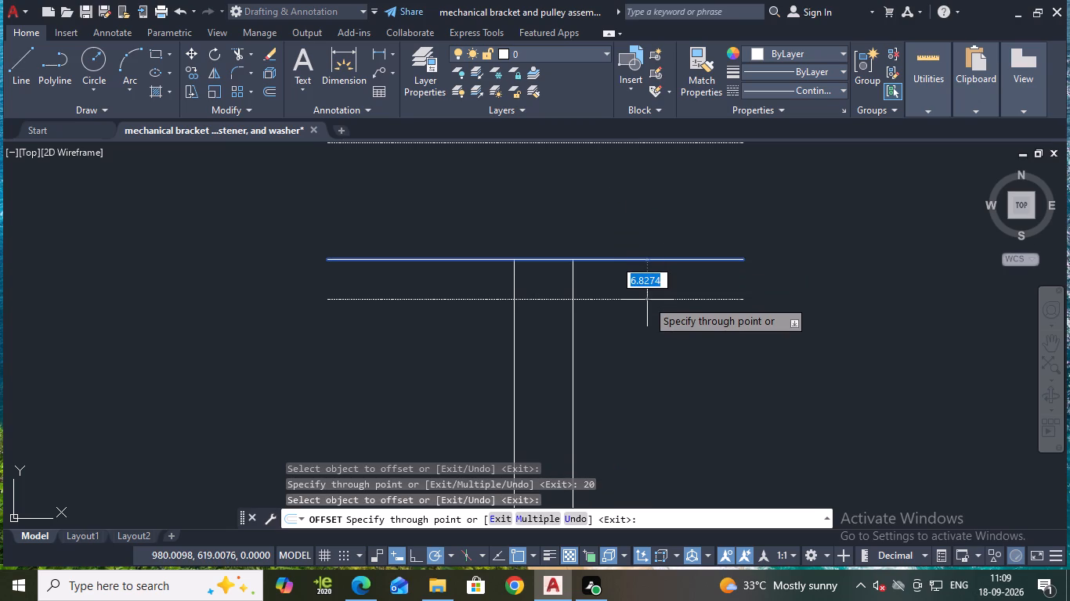
{"action": "type", "text": "20"}
{"action": "key", "text": "Return"}
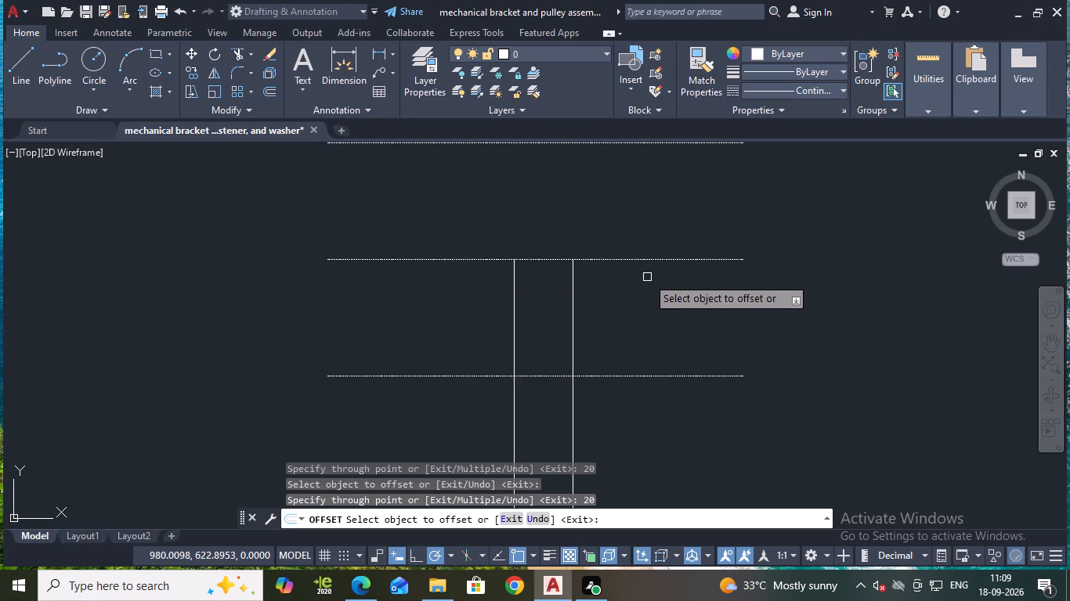
{"action": "key", "text": "Escape"}
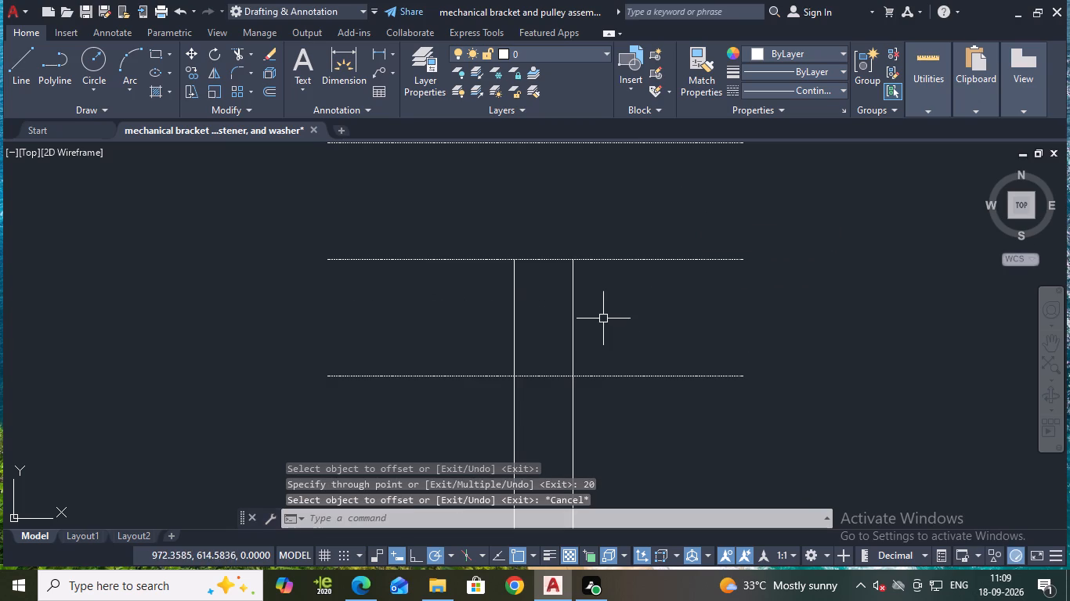
Stretch the top ends of the upright's two vertical lines 20 units up to the upper dashed horizontal line.
{"action": "left_click", "coordinate": [514, 301]}
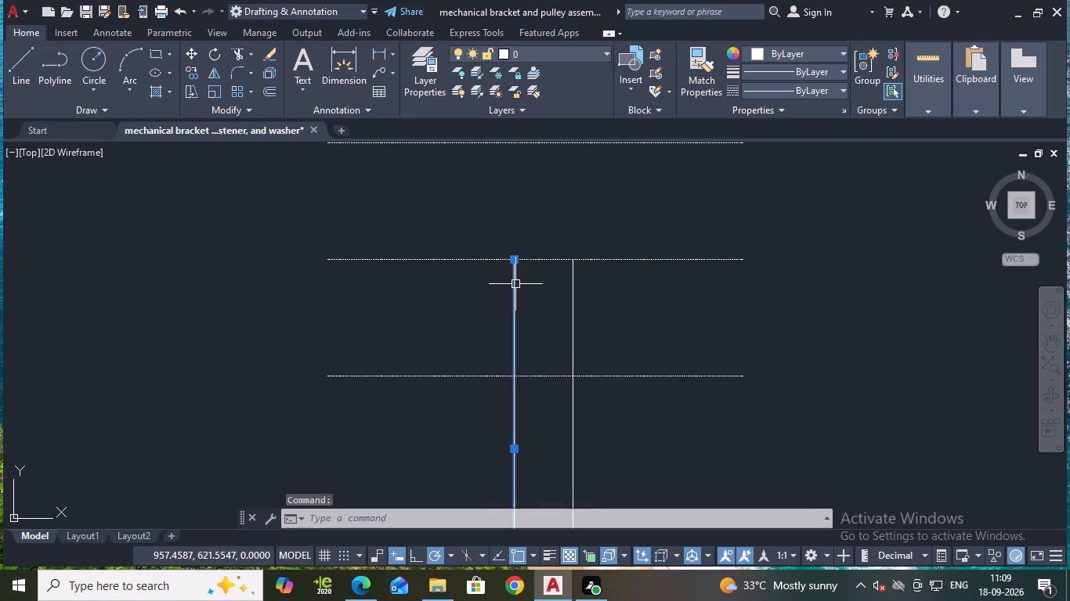
{"action": "left_click", "coordinate": [518, 259]}
{"action": "middle_click_drag", "start_coordinate": [526, 156], "coordinate": [529, 180]}
{"action": "left_click", "coordinate": [519, 168]}
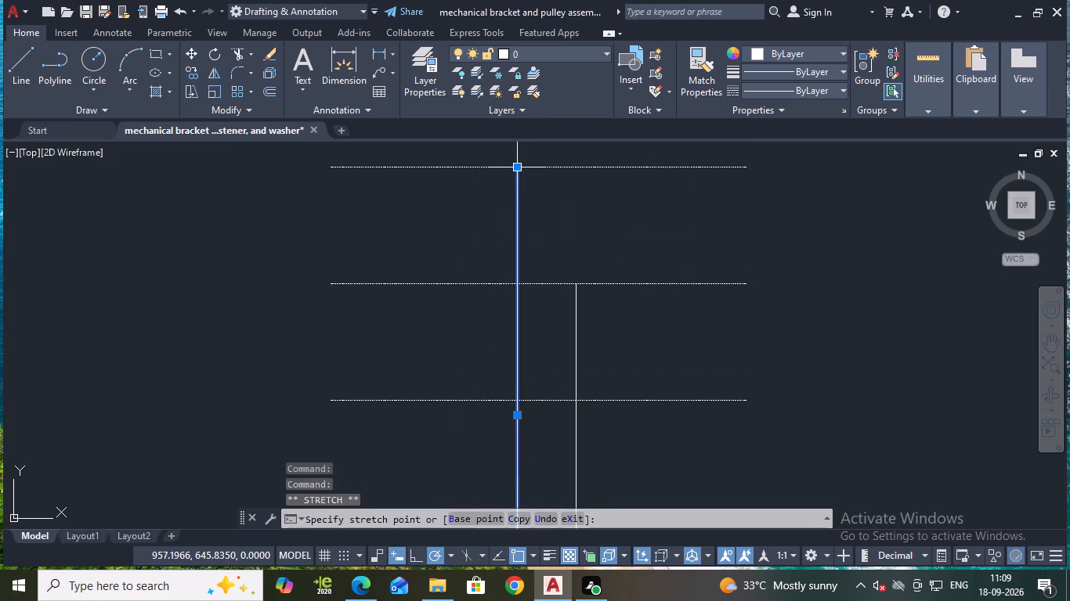
{"action": "key", "text": "Escape"}
{"action": "key", "text": "space"}
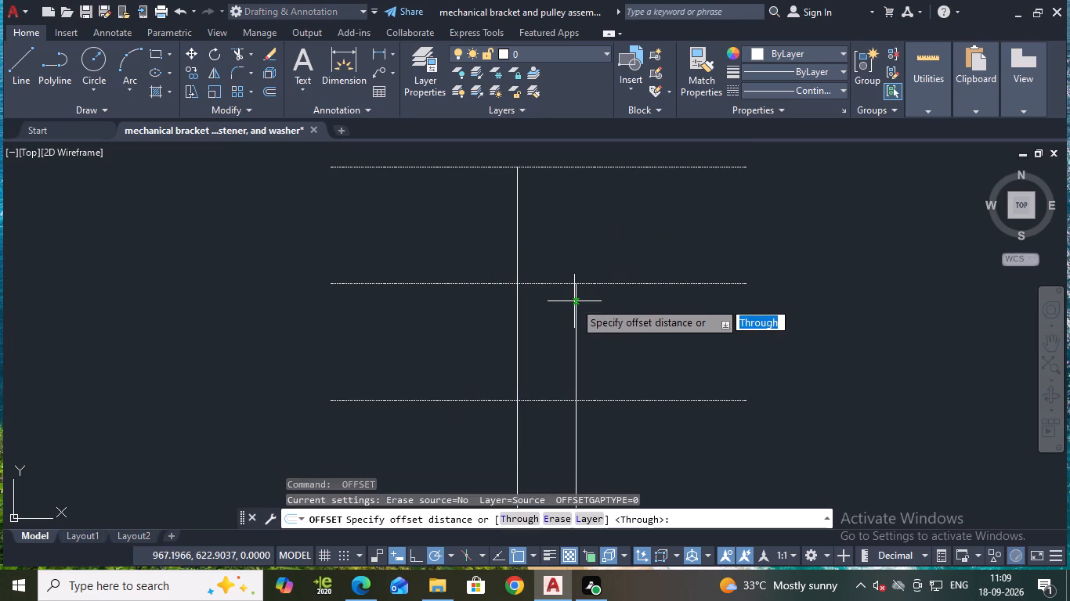
{"action": "key", "text": "Escape"}
{"action": "left_click", "coordinate": [577, 301]}
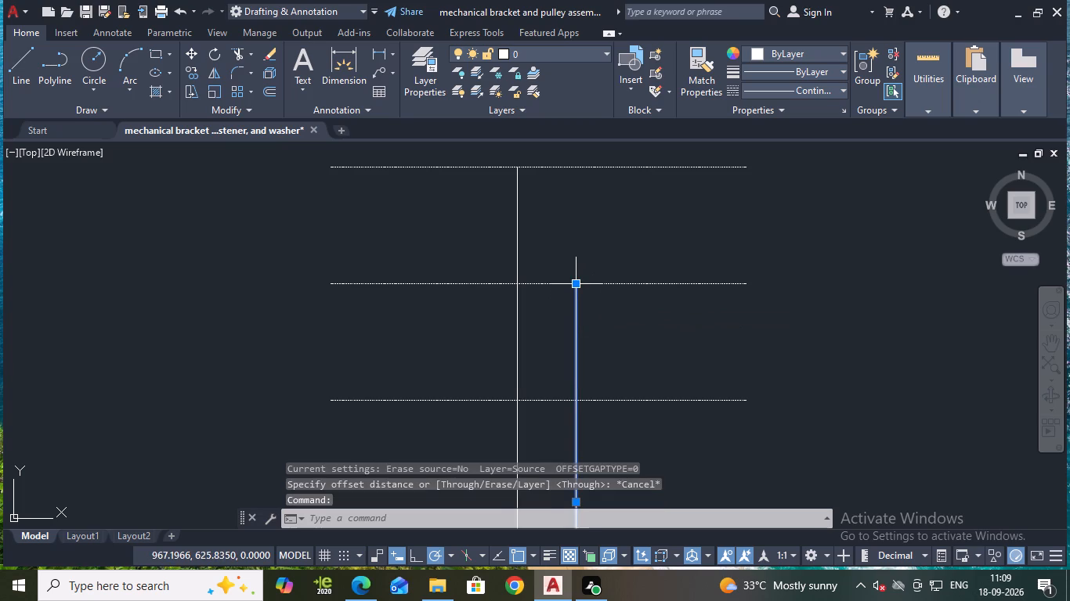
{"action": "left_click", "coordinate": [578, 284]}
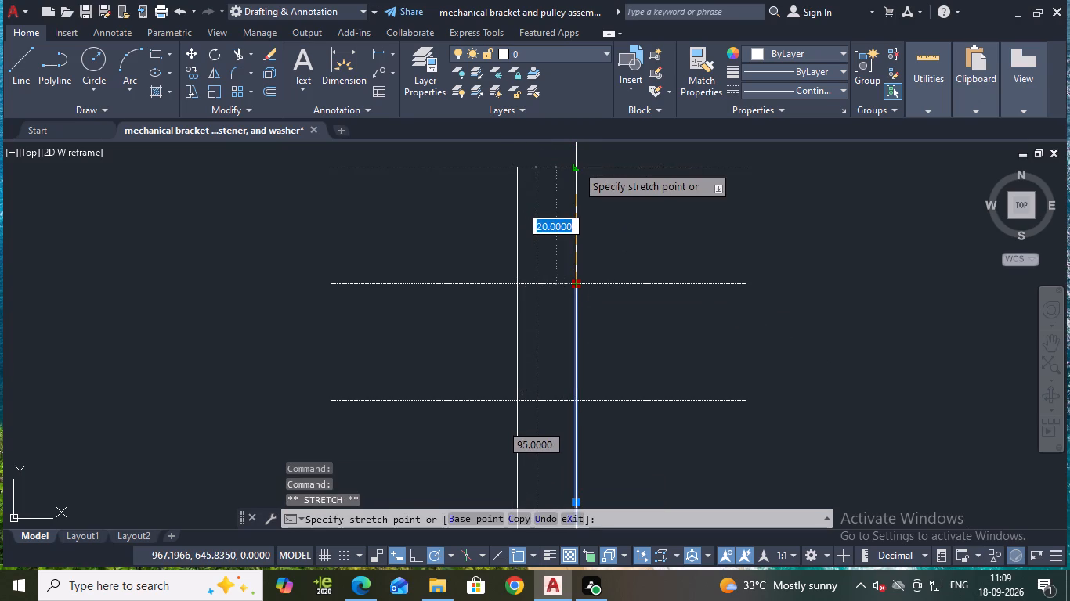
{"action": "left_click", "coordinate": [577, 165]}
{"action": "key", "text": "Escape"}
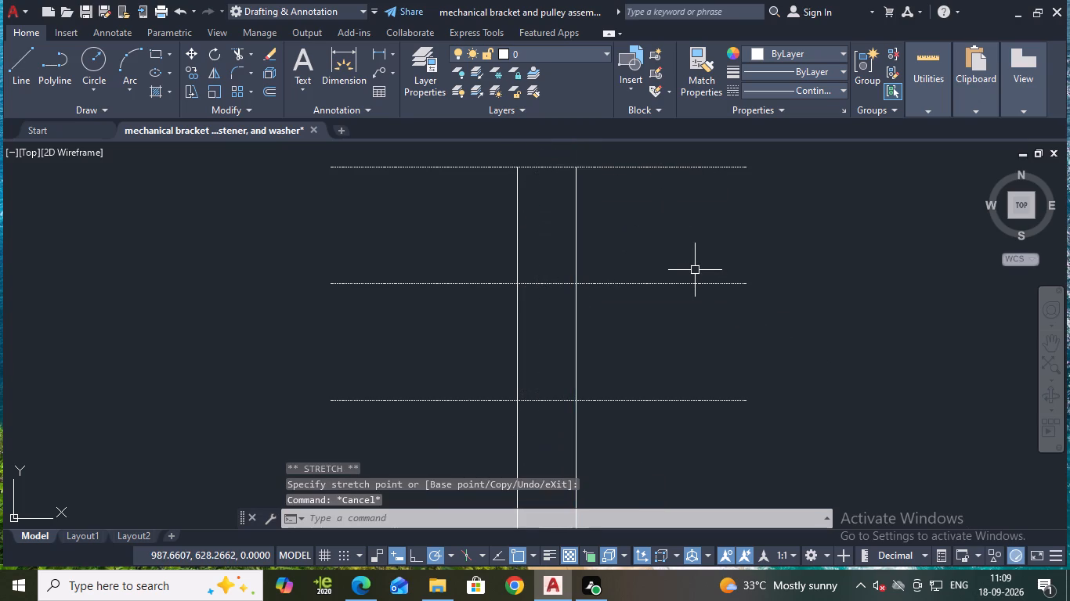
Offset the middle dashed horizontal line 6 units upward and 6 units downward.
{"action": "middle_click_drag", "start_coordinate": [668, 313], "coordinate": [655, 309]}
{"action": "key", "text": "o"}
{"action": "key", "text": "Return"}
{"action": "key", "text": "Return"}
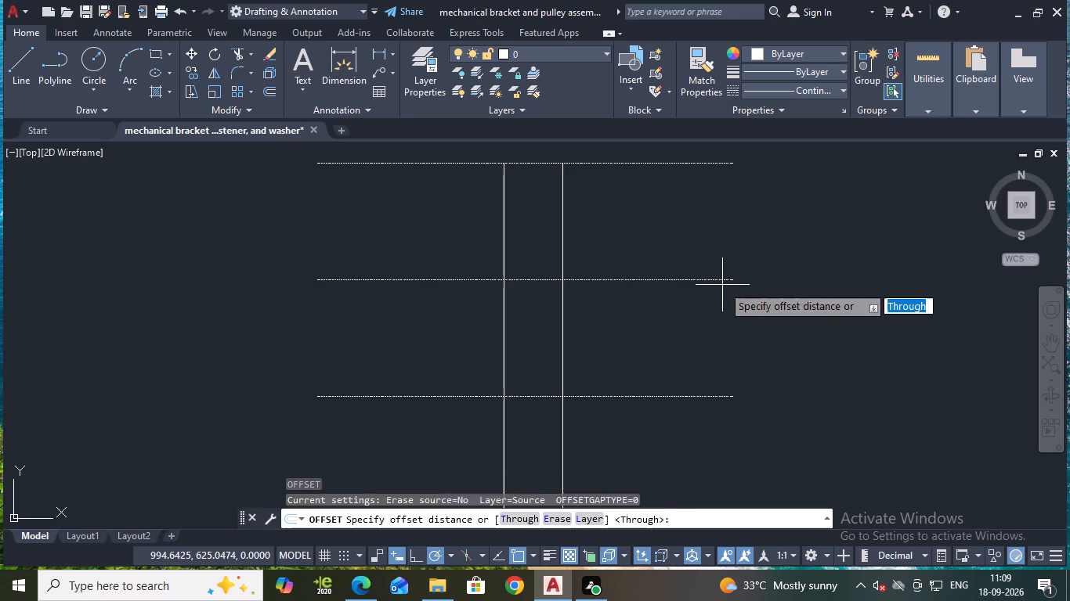
{"action": "left_click", "coordinate": [519, 279]}
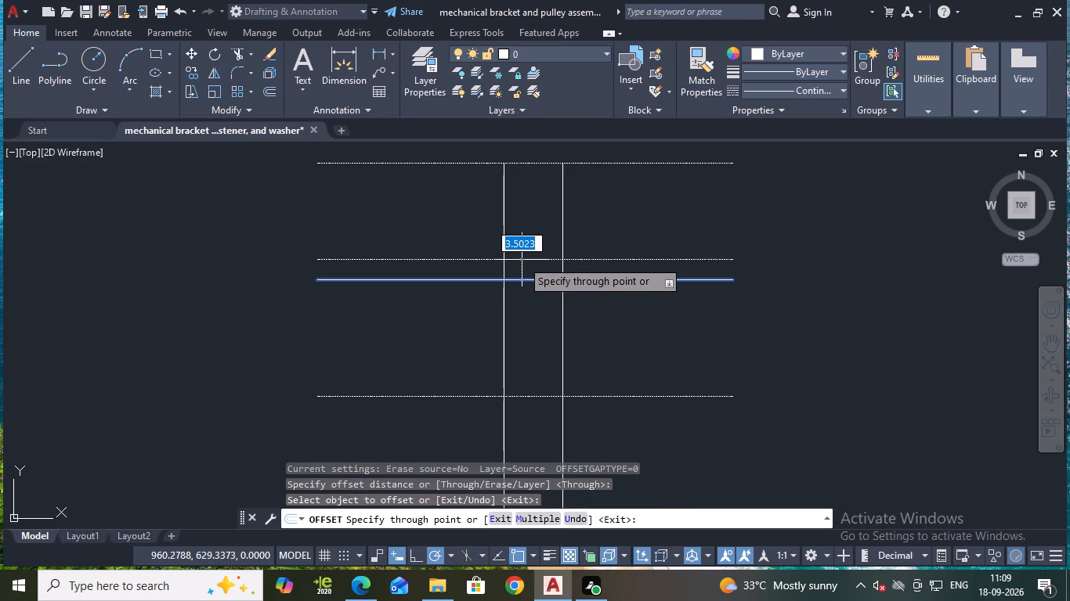
{"action": "type", "text": "10"}
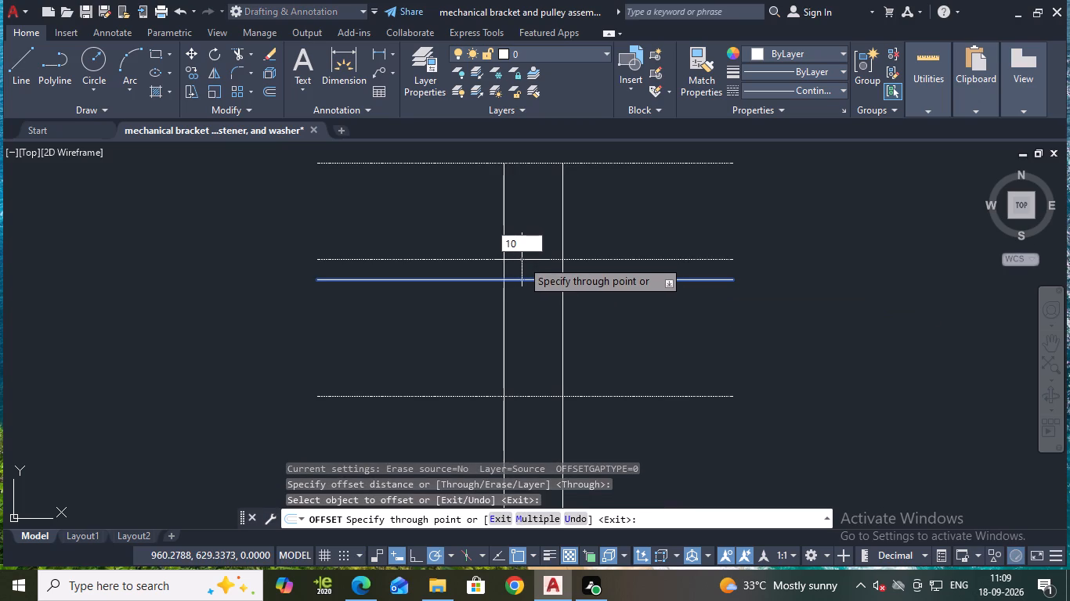
{"action": "key", "text": "BackSpace"}
{"action": "key", "text": "BackSpace"}
{"action": "key", "text": "6"}
{"action": "key", "text": "Return"}
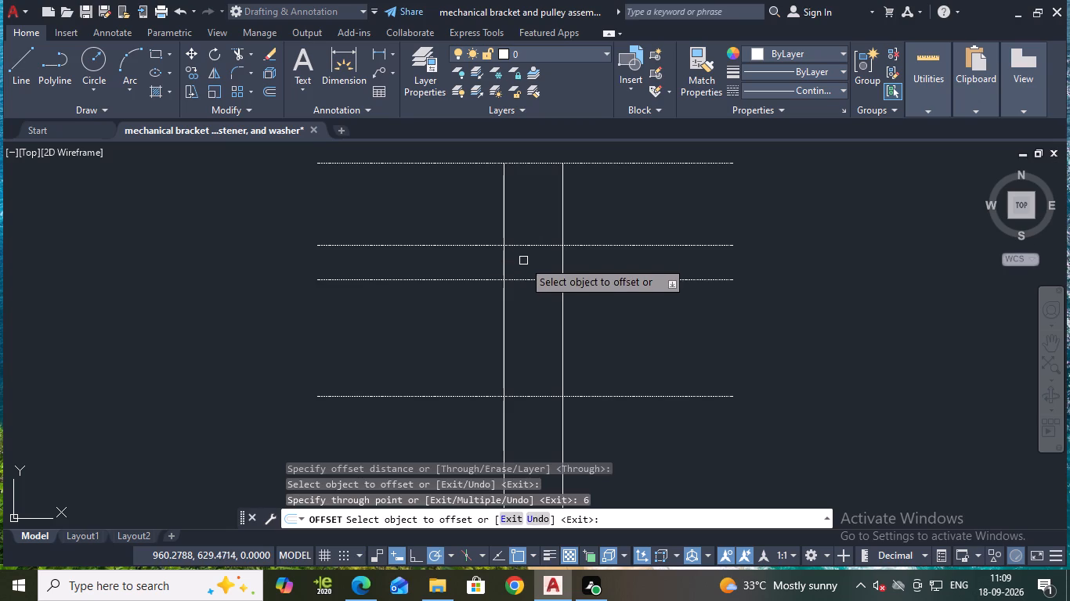
{"action": "left_click", "coordinate": [526, 280]}
{"action": "key", "text": "6"}
{"action": "key", "text": "Return"}
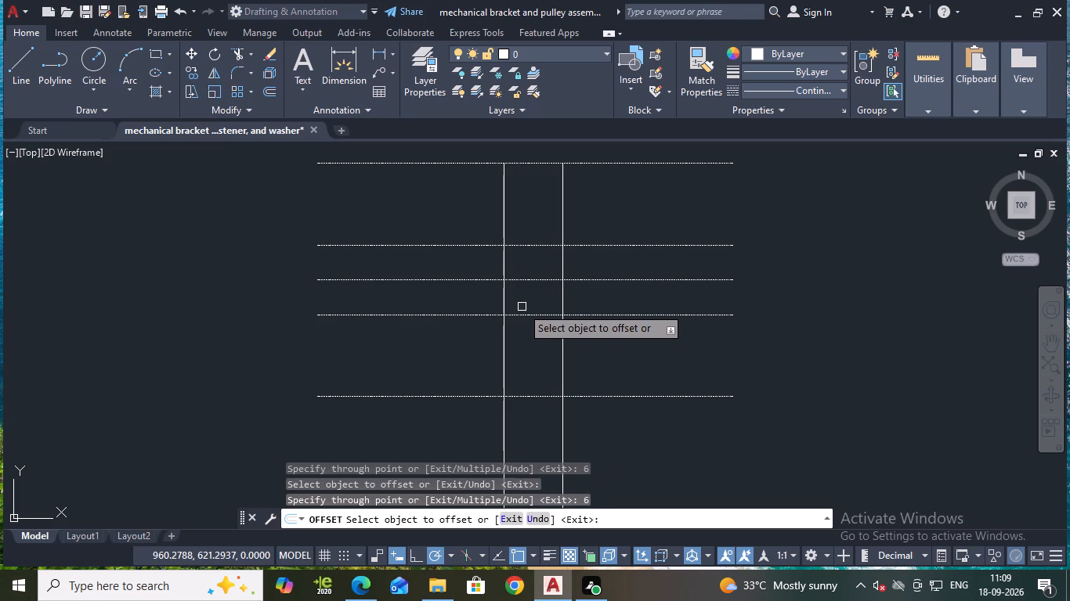
{"action": "key", "text": "Escape"}
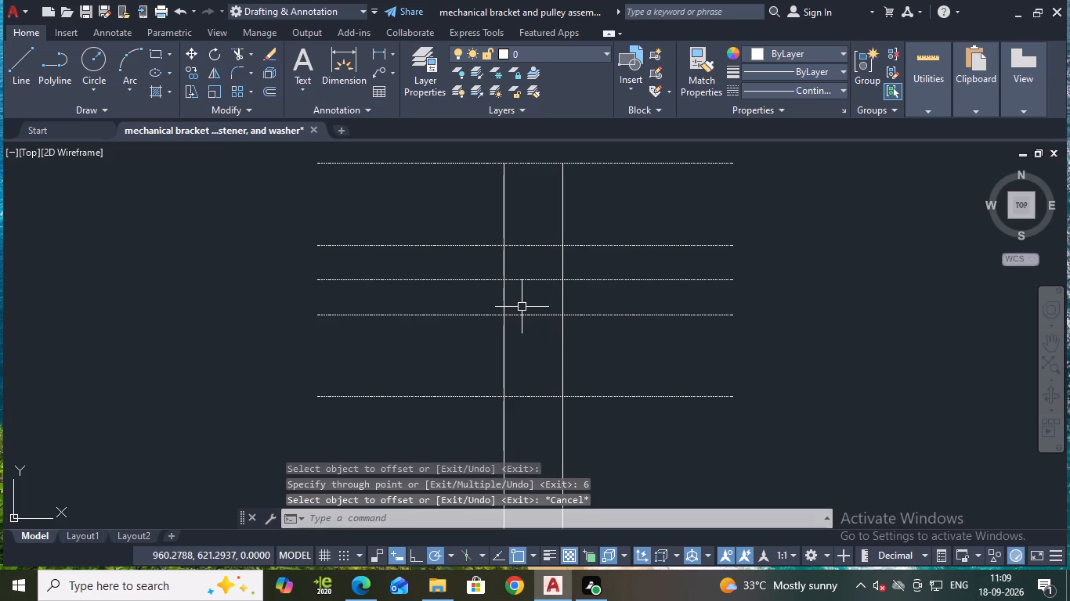
Offset the upright's left vertical line 5 units outward to the left.
{"action": "key", "text": "o"}
{"action": "key", "text": "Return"}
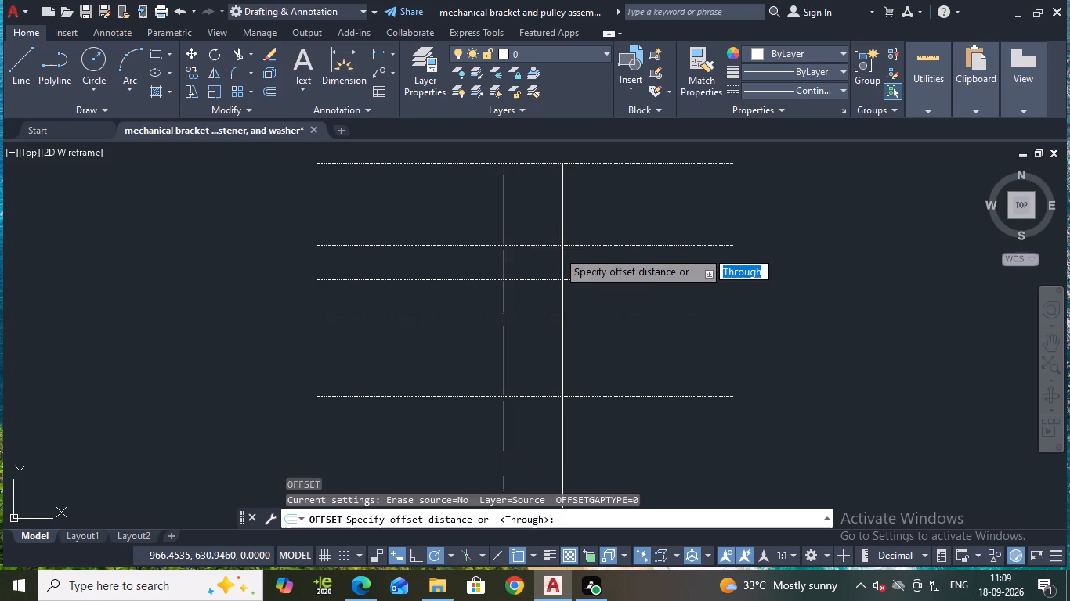
{"action": "key", "text": "Return"}
{"action": "left_click", "coordinate": [502, 221]}
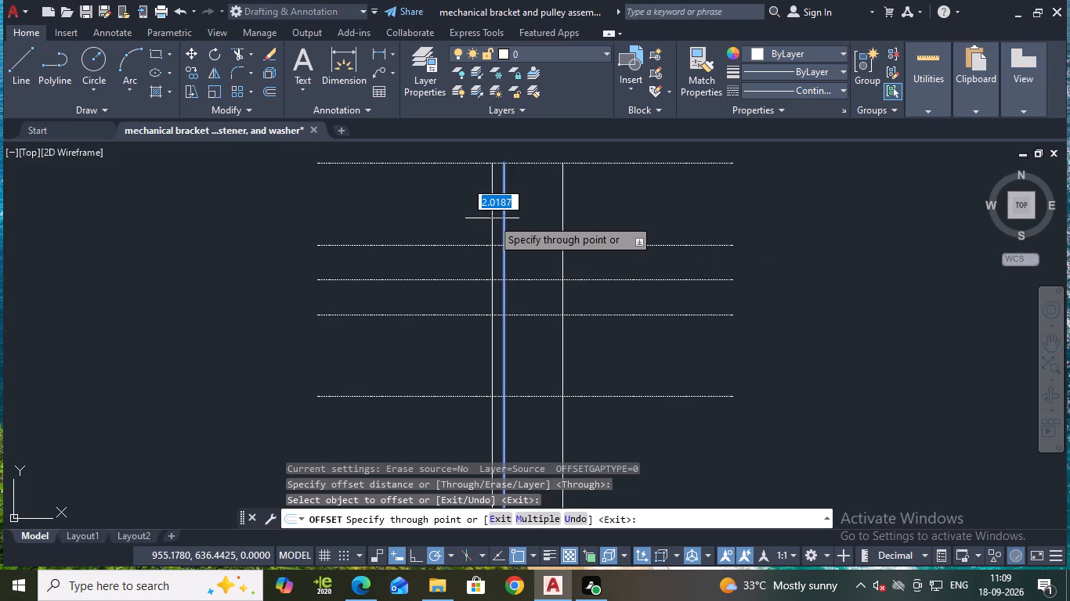
{"action": "key", "text": "5"}
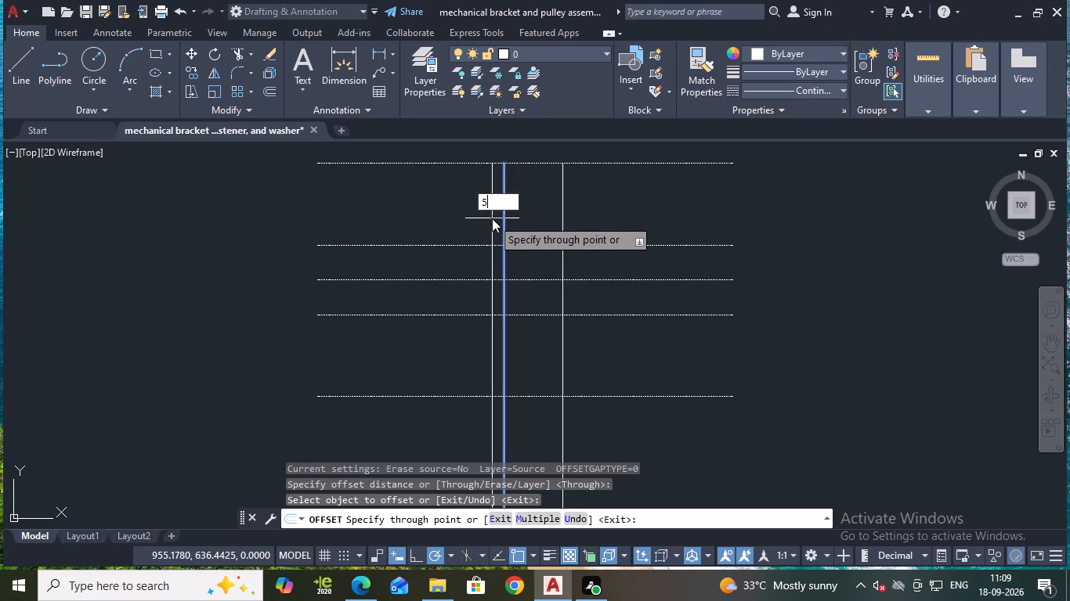
{"action": "key", "text": "Return"}
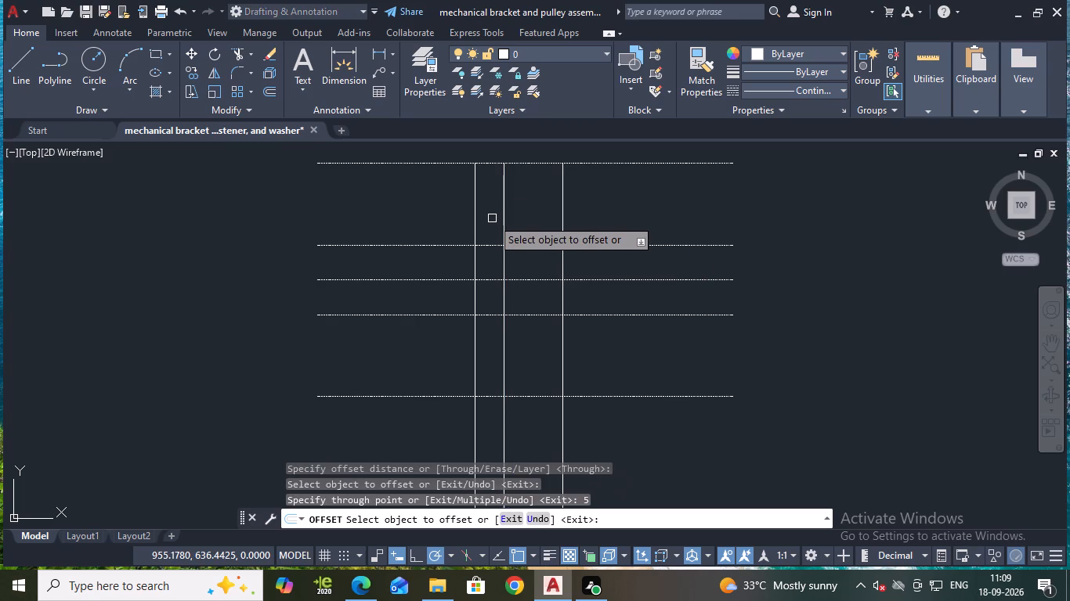
{"action": "key", "text": "Escape"}
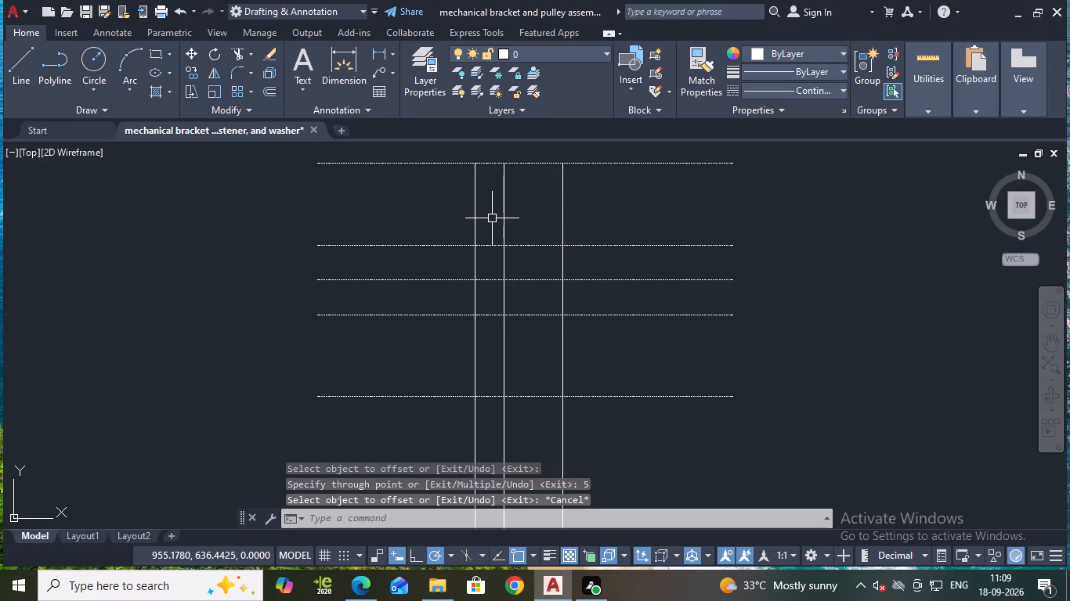
{"action": "key", "text": "Escape"}
Trim the new left vertical line where it extends below the lowest dashed horizontal line.
{"action": "type", "text": "tr"}
{"action": "key", "text": "Return"}
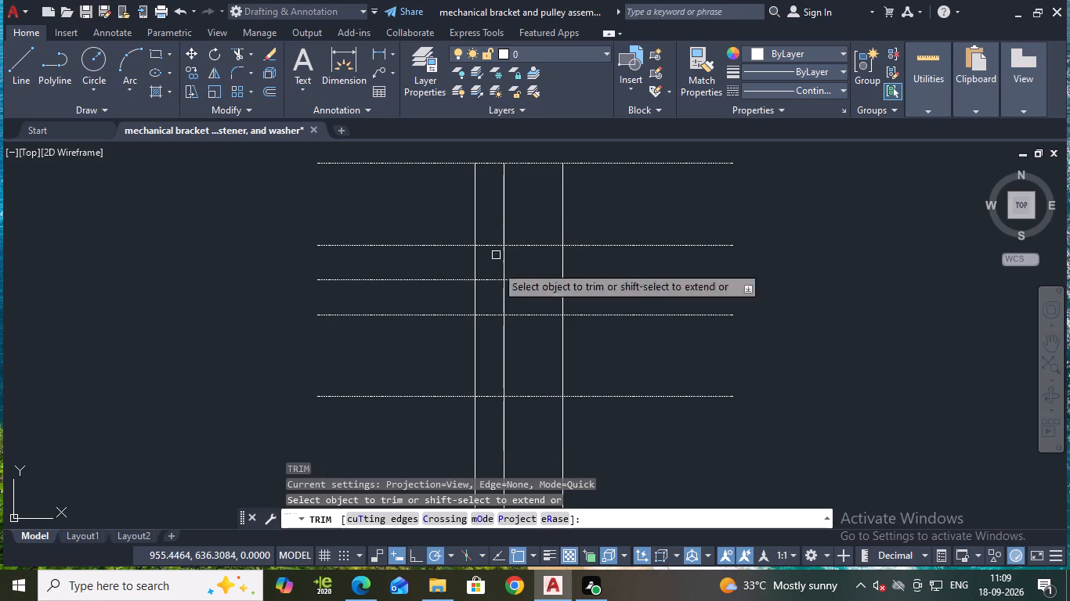
{"action": "left_click", "coordinate": [471, 421]}
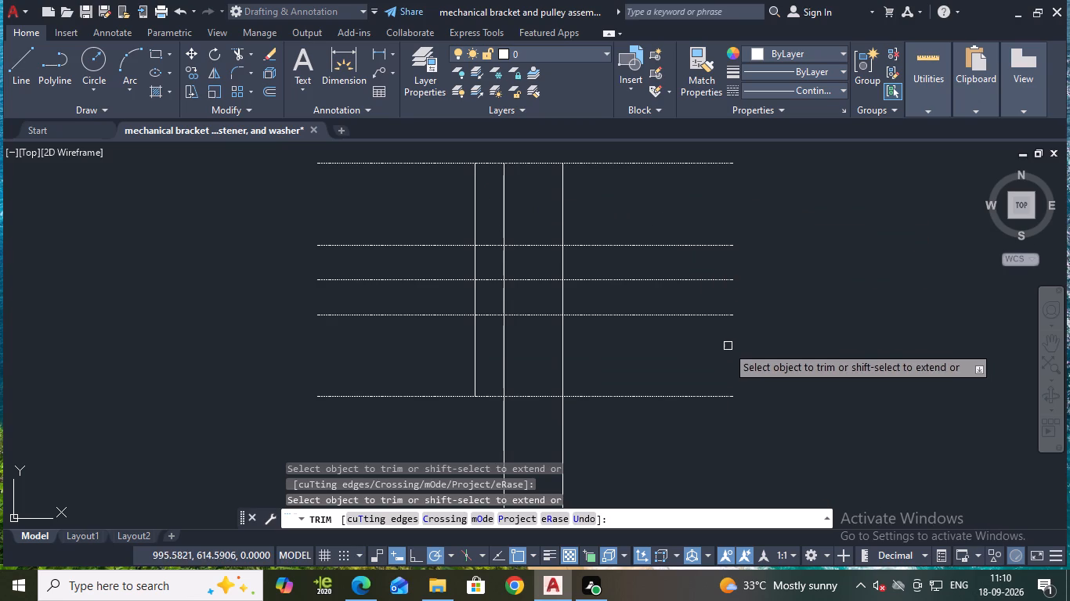
{"action": "key", "text": "Escape"}
Offset the upright's right vertical line 10 units to the right, and offset that copy another 5 units right.
{"action": "key", "text": "o"}
{"action": "key", "text": "Return"}
{"action": "key", "text": "Return"}
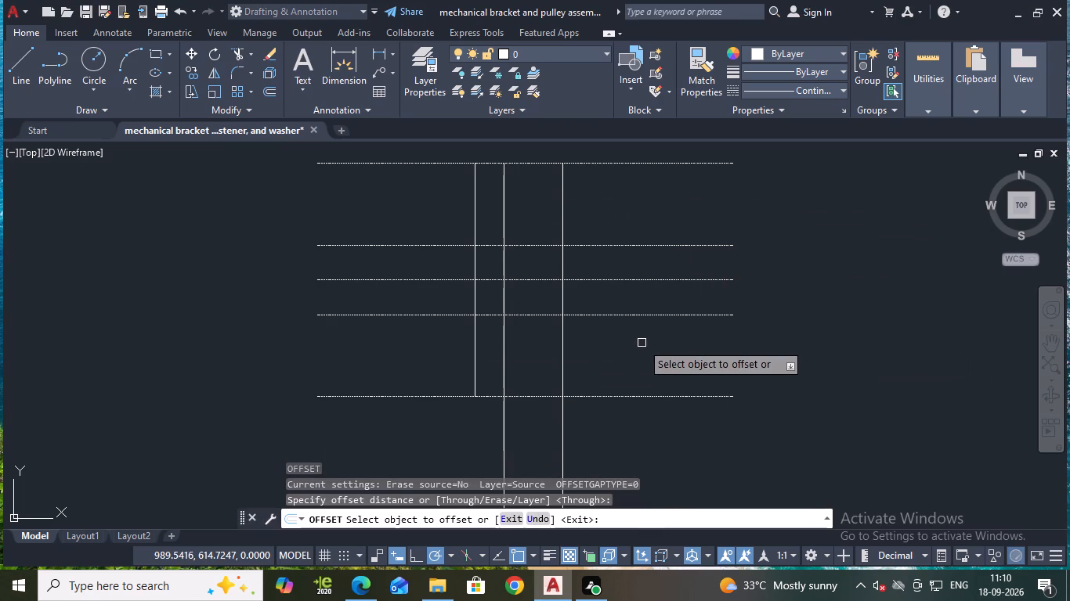
{"action": "left_click", "coordinate": [564, 290]}
{"action": "type", "text": "10"}
{"action": "key", "text": "Return"}
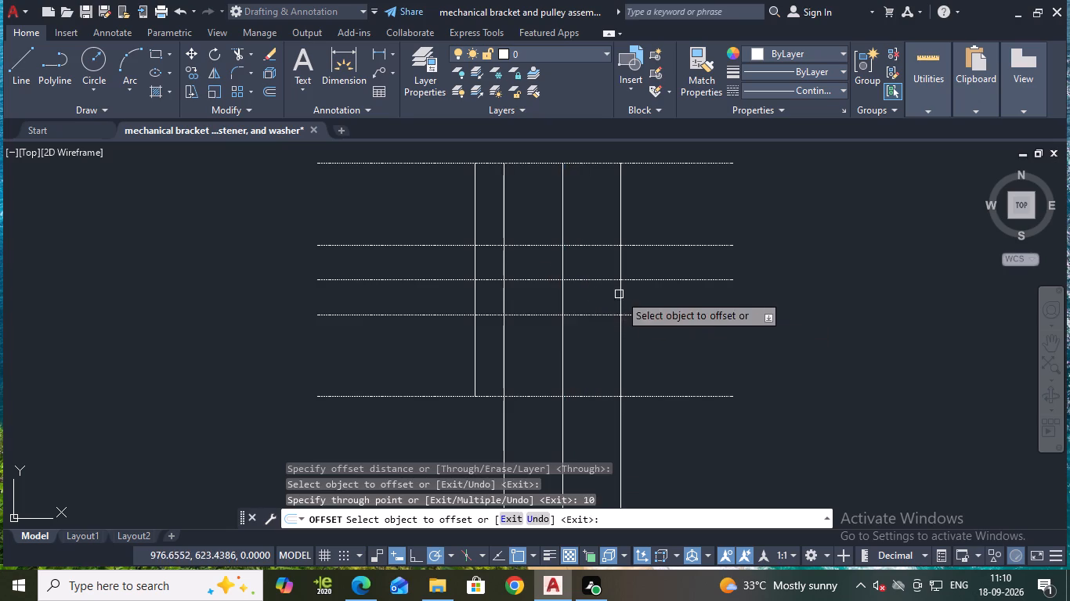
{"action": "left_click", "coordinate": [621, 296]}
{"action": "key", "text": "5"}
{"action": "key", "text": "Return"}
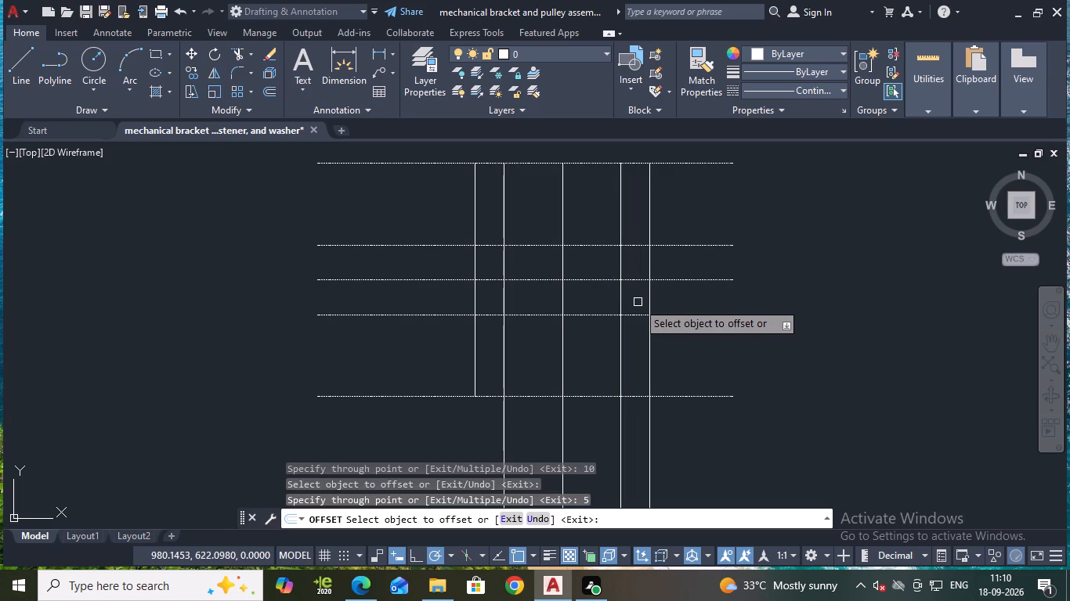
{"action": "key", "text": "Escape"}
Trim the two new right-hand vertical lines below the lowest dashed horizontal line.
{"action": "type", "text": "tr"}
{"action": "key", "text": "Return"}
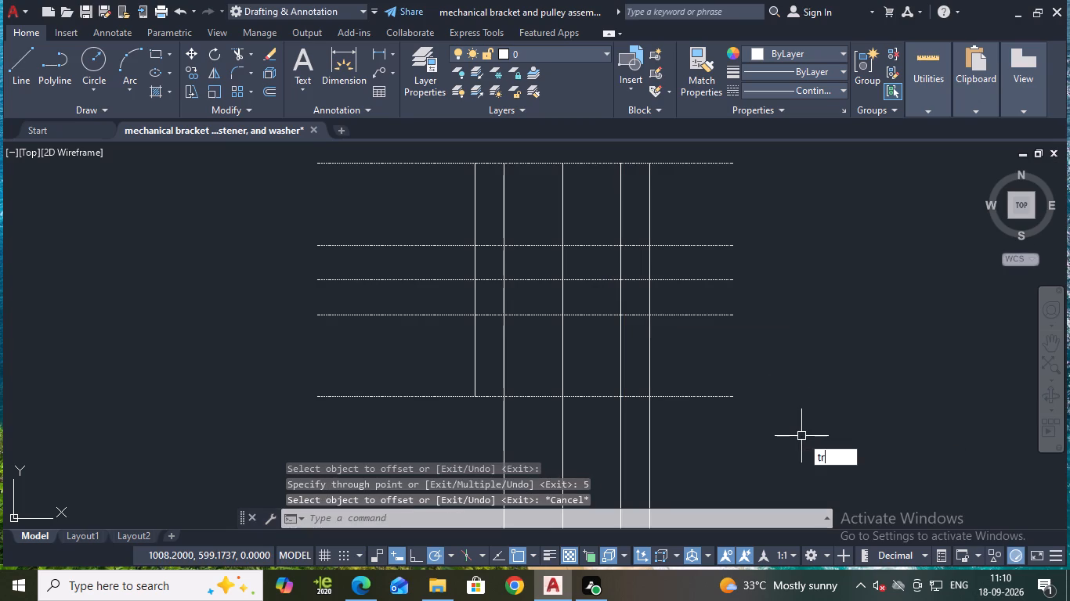
{"action": "left_click", "coordinate": [616, 434]}
{"action": "left_click", "coordinate": [627, 434]}
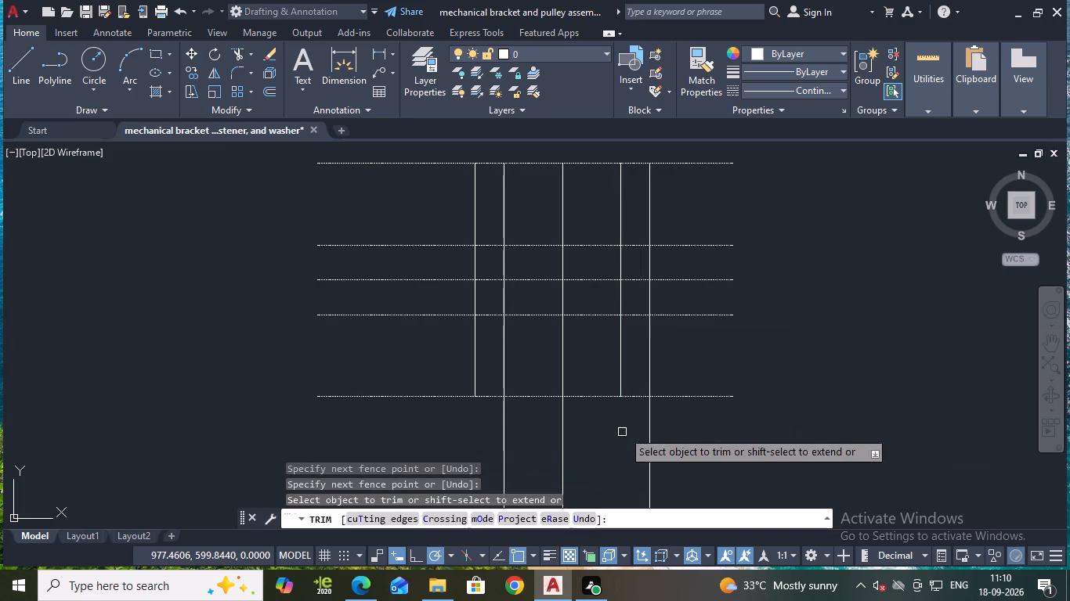
{"action": "left_click", "coordinate": [652, 408]}
{"action": "middle_click_drag", "start_coordinate": [745, 308], "coordinate": [742, 325]}
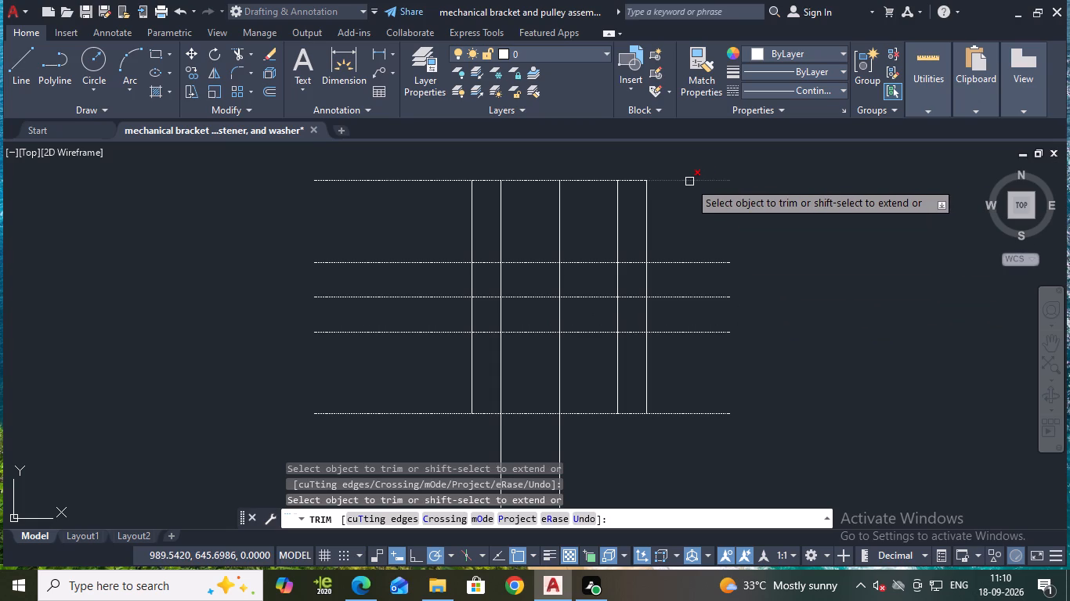
{"action": "middle_click_drag", "start_coordinate": [719, 205], "coordinate": [709, 284]}
{"action": "key", "text": "Escape"}
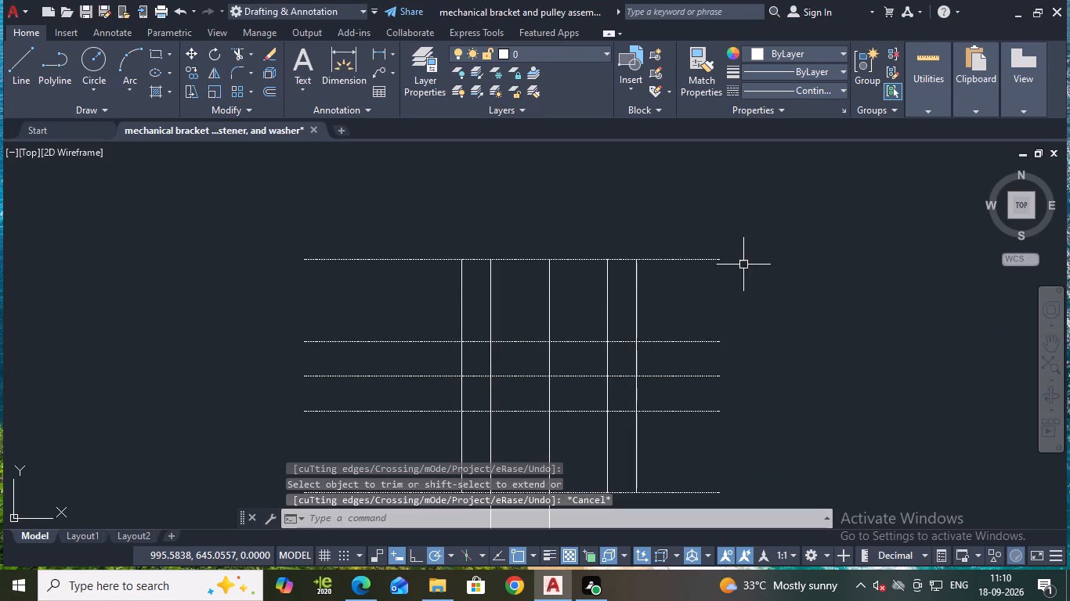
Offset the uppermost dashed horizontal line 10 units upward.
{"action": "left_click", "coordinate": [660, 261]}
{"action": "key", "text": "o"}
{"action": "key", "text": "Return"}
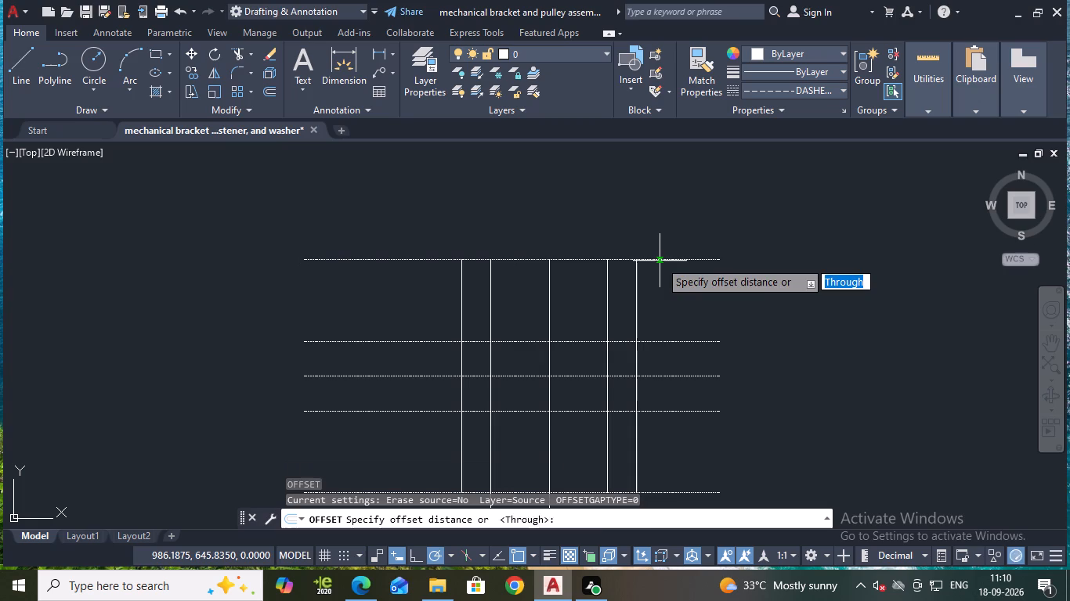
{"action": "key", "text": "Return"}
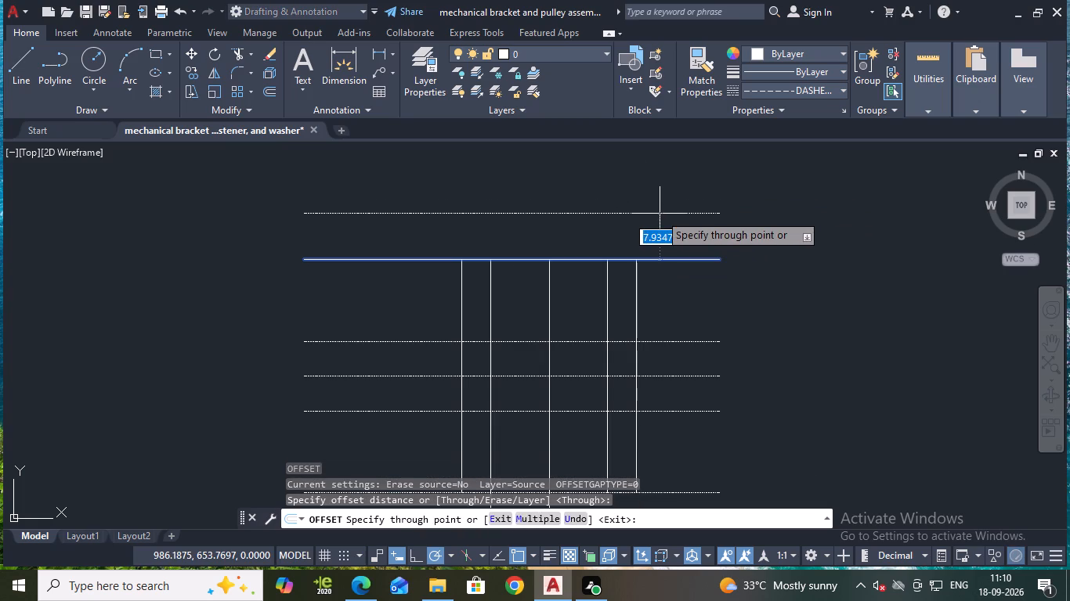
{"action": "type", "text": "10"}
{"action": "key", "text": "Return"}
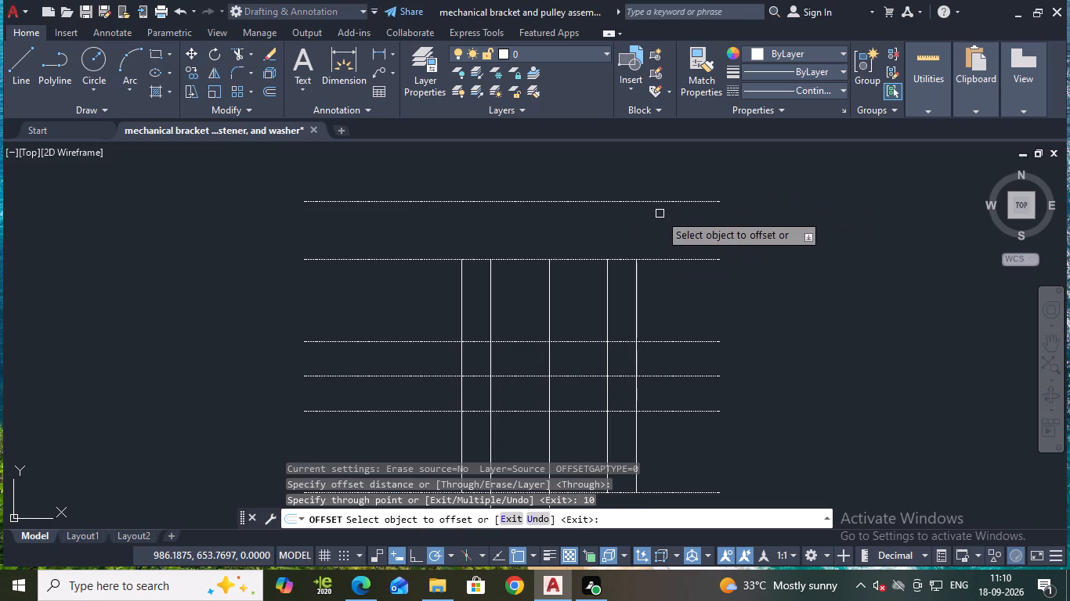
{"action": "key", "text": "Escape"}
Stretch the top end of the leftmost vertical line 10 units up to the new uppermost dashed line.
{"action": "left_click", "coordinate": [461, 292]}
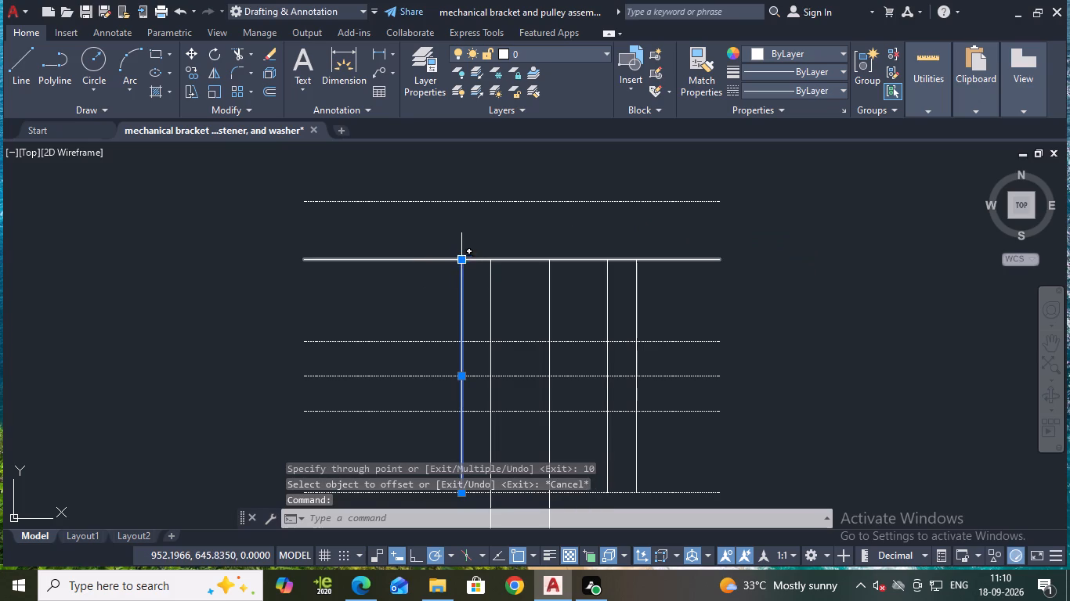
{"action": "left_click", "coordinate": [460, 261]}
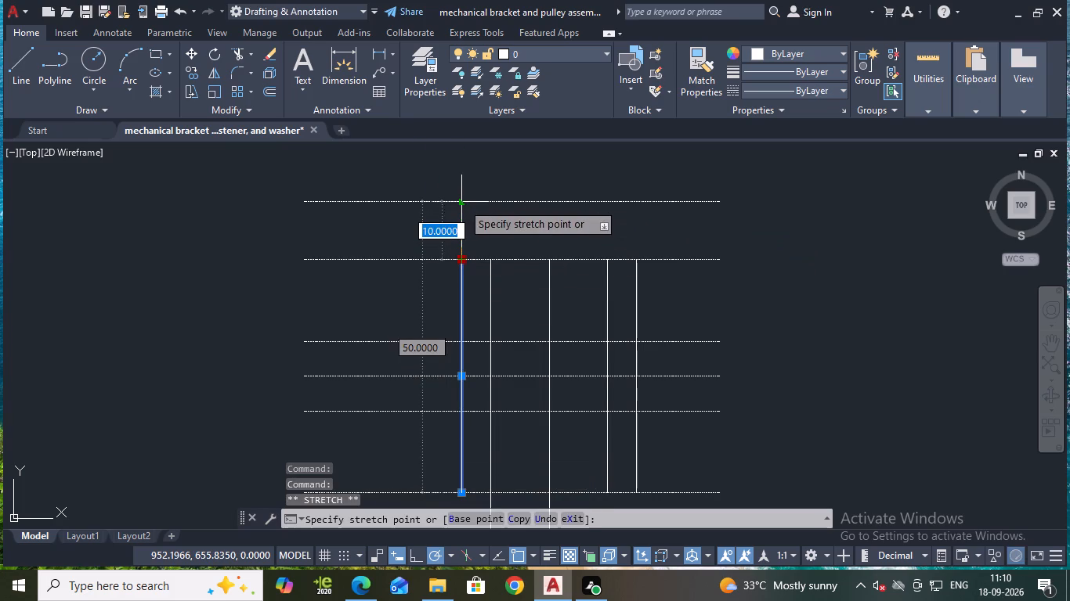
{"action": "left_click", "coordinate": [462, 203]}
{"action": "key", "text": "Escape"}
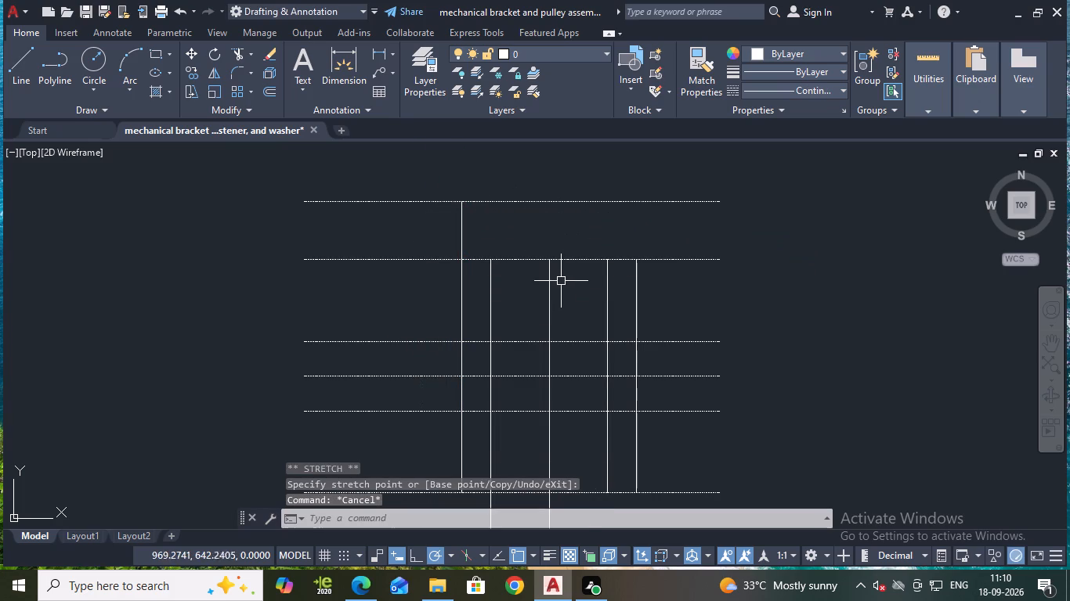
Stretch the top ends of the upright's two vertical lines 10 units up to the uppermost dashed line.
{"action": "left_click", "coordinate": [548, 286]}
{"action": "scroll", "coordinate": [562, 259], "scroll_direction": "down", "scroll_amount": 3}
{"action": "scroll", "coordinate": [574, 273], "scroll_direction": "up", "scroll_amount": 3}
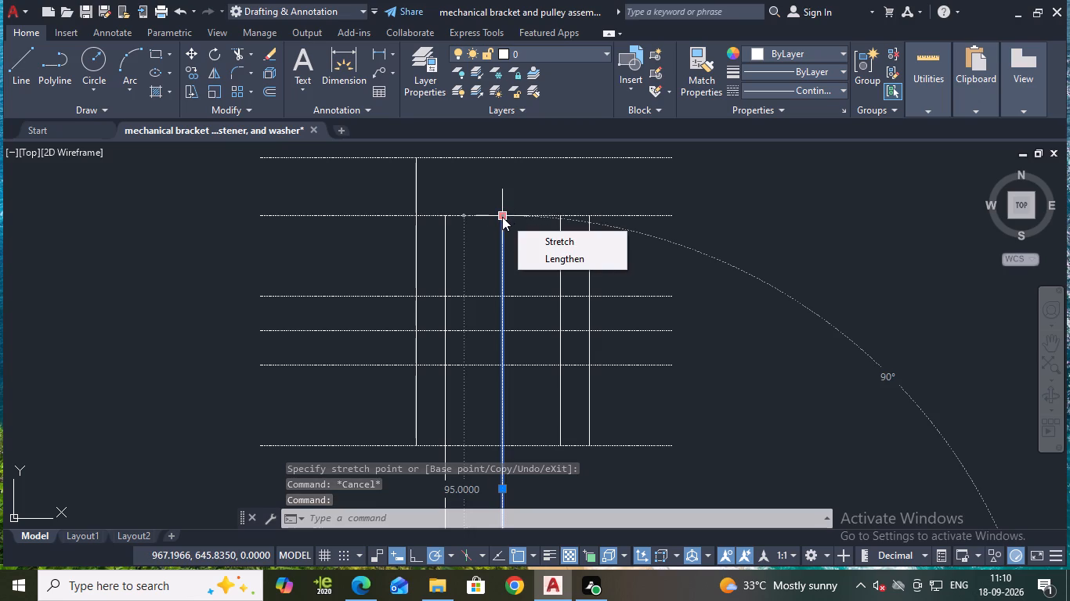
{"action": "key", "text": "Escape"}
{"action": "left_click", "coordinate": [503, 216]}
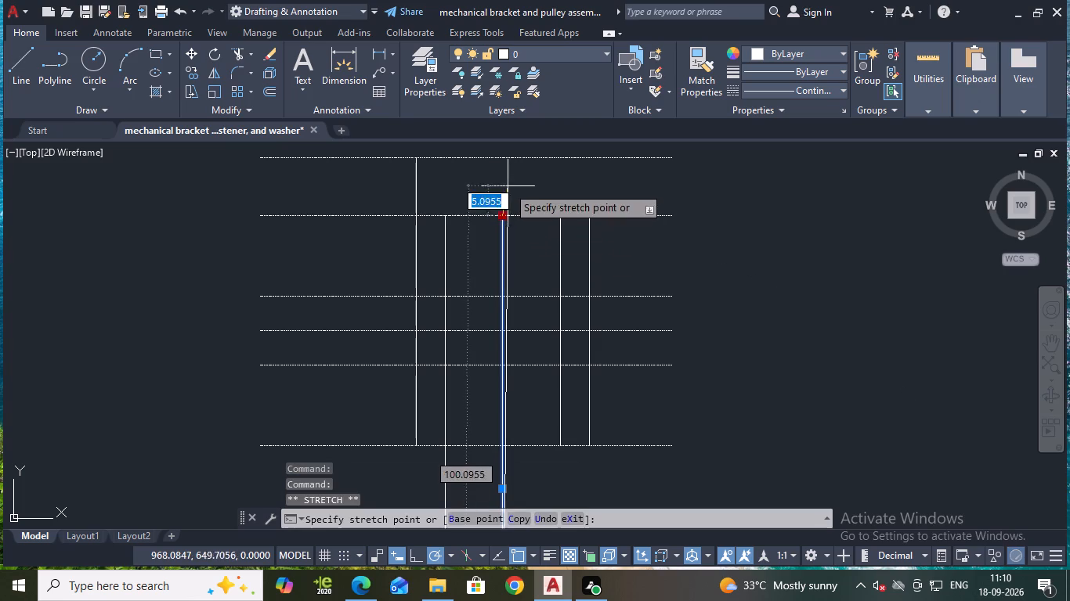
{"action": "left_click", "coordinate": [504, 156]}
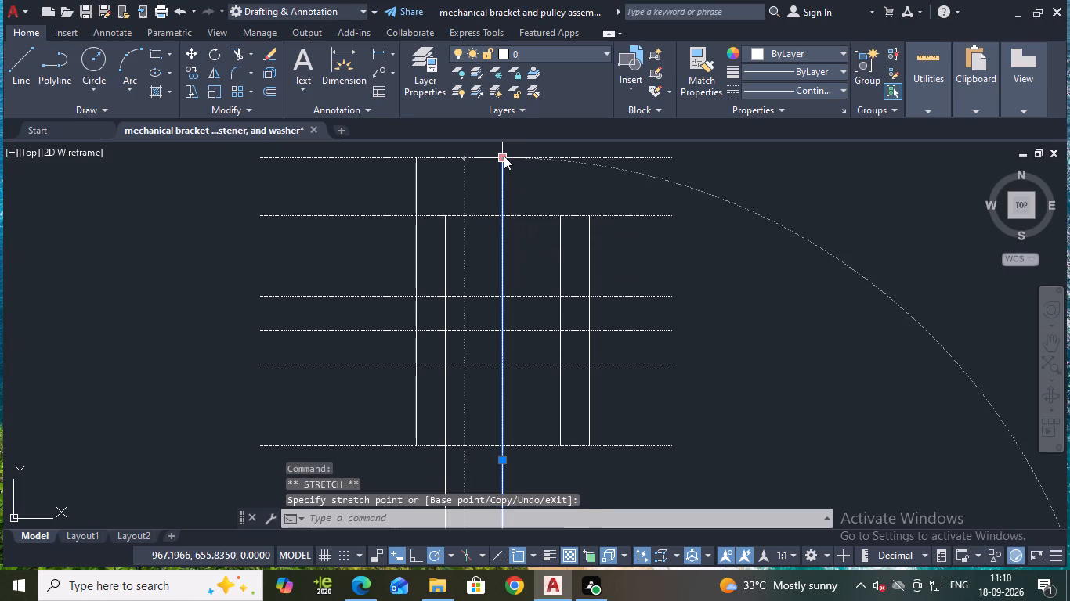
{"action": "key", "text": "Escape"}
{"action": "left_click", "coordinate": [448, 254]}
{"action": "left_click", "coordinate": [447, 214]}
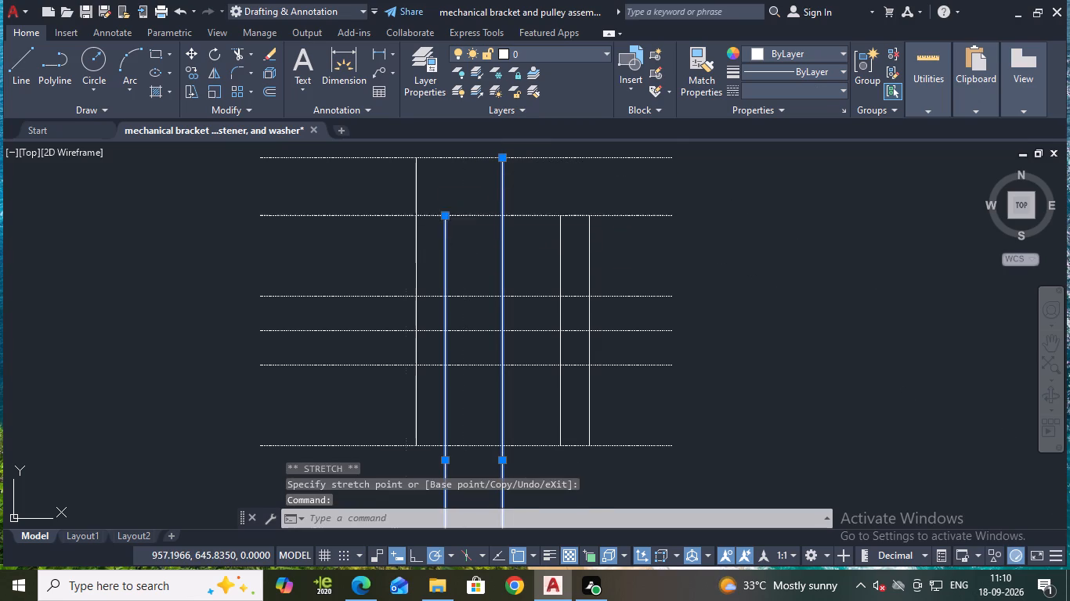
{"action": "left_click", "coordinate": [445, 157]}
{"action": "key", "text": "Escape"}
Lower the leftmost vertical line's top end 10 units to the second dashed horizontal line.
{"action": "left_click", "coordinate": [414, 189]}
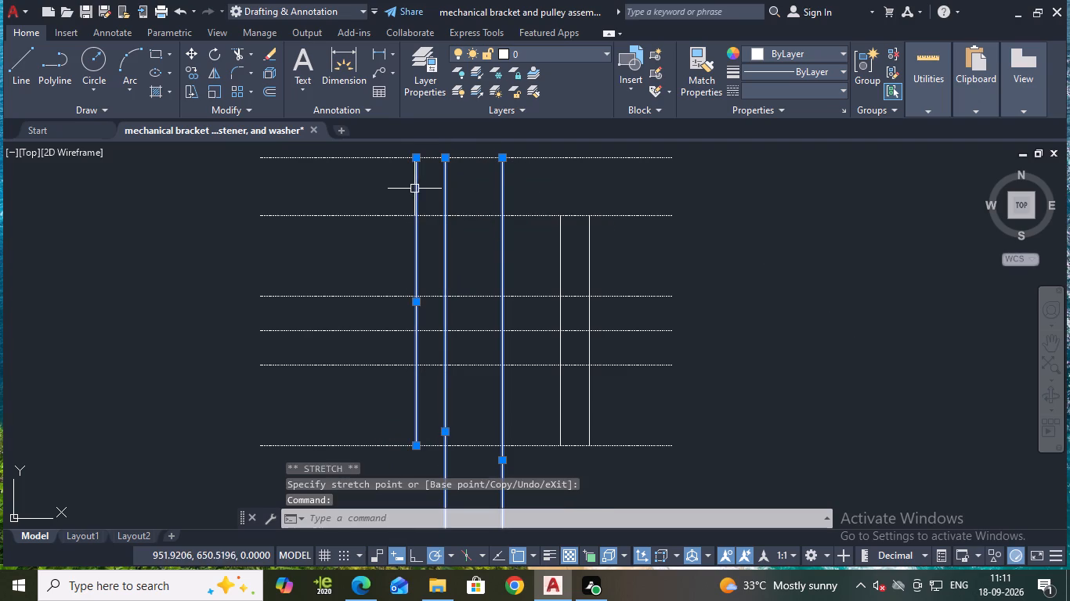
{"action": "left_click", "coordinate": [418, 158]}
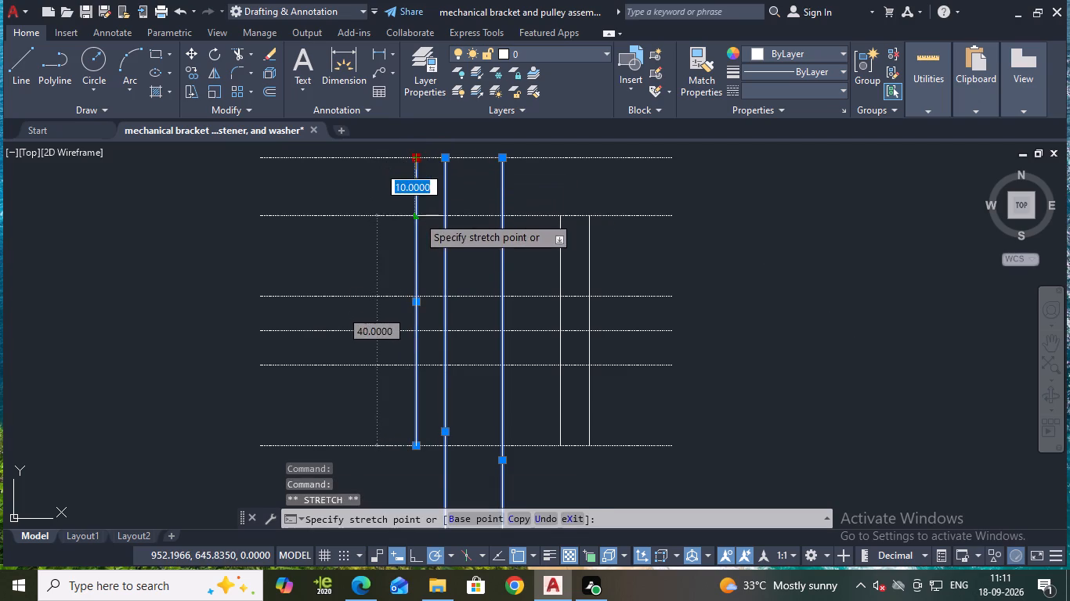
{"action": "left_click", "coordinate": [418, 216]}
{"action": "key", "text": "Escape"}
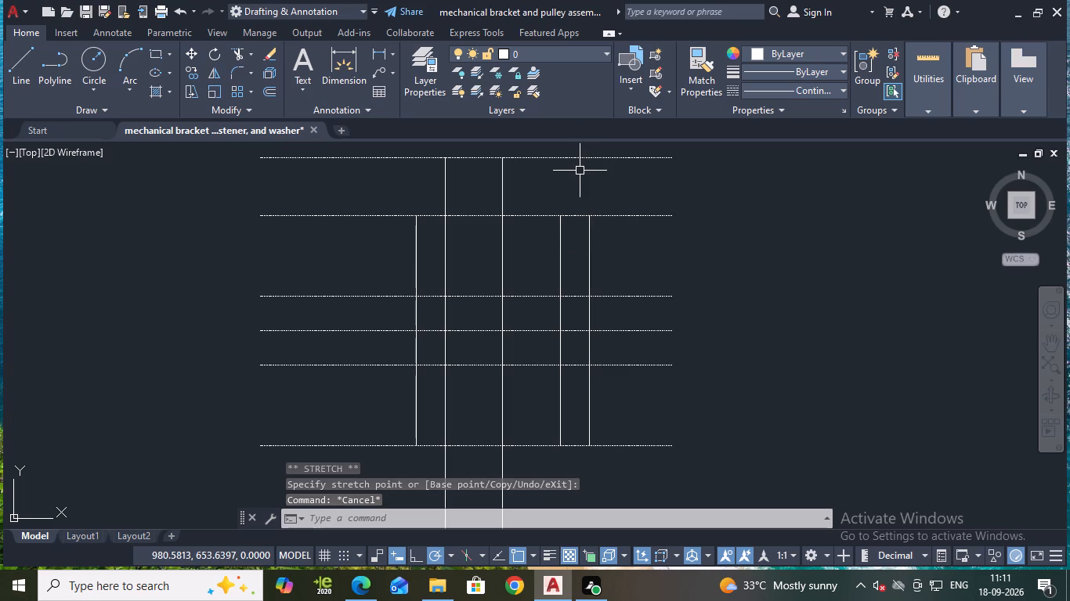
Stretch the top end of the inner vertical line right of the upright up to the uppermost dashed line.
{"action": "left_click", "coordinate": [557, 235]}
{"action": "left_click", "coordinate": [560, 219]}
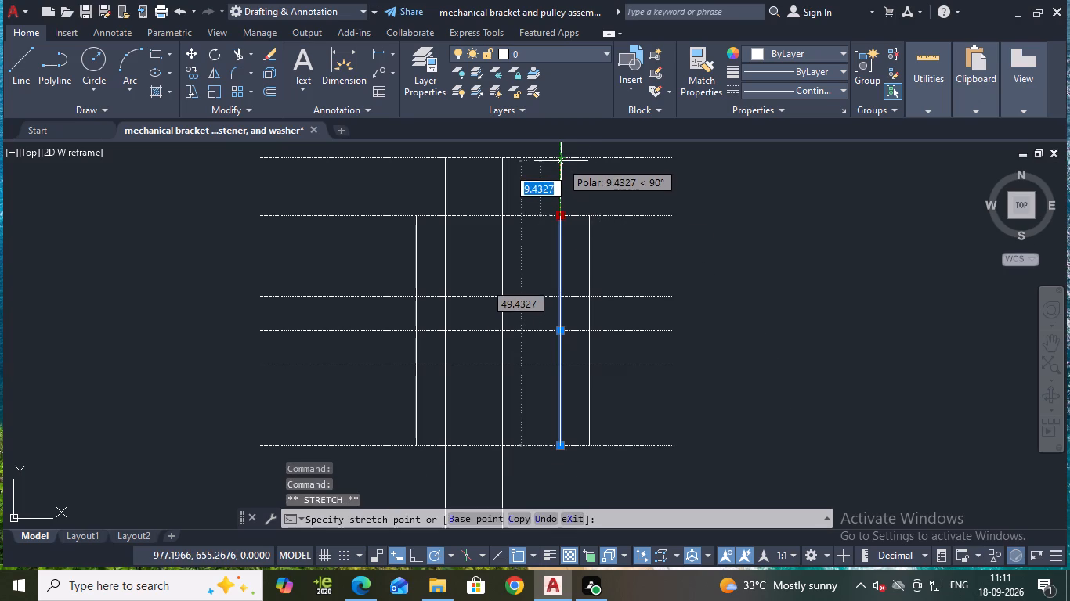
{"action": "left_click", "coordinate": [561, 160]}
{"action": "key", "text": "Escape"}
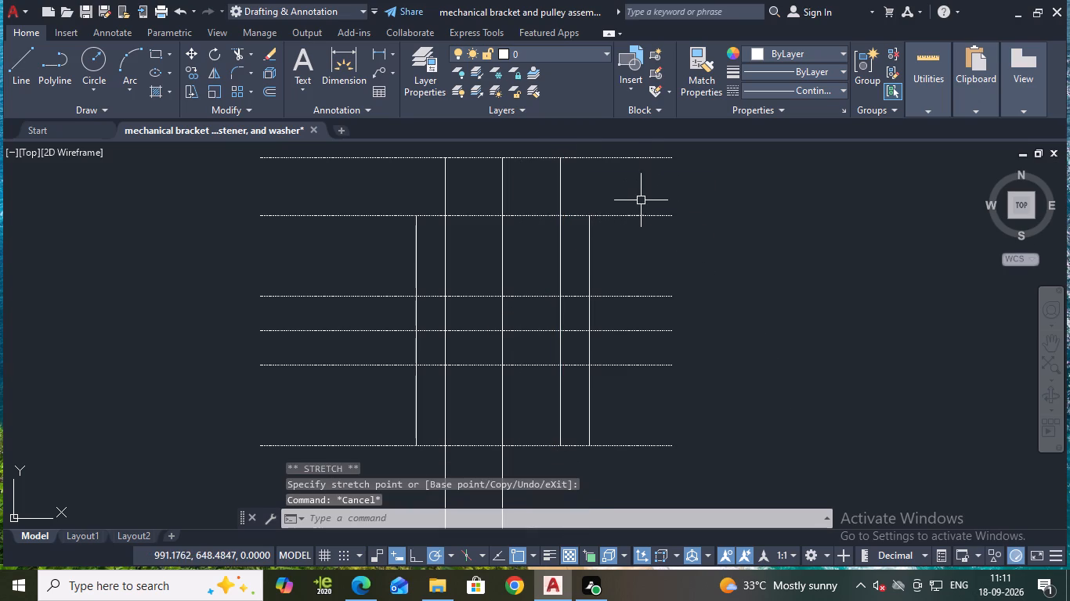
Trim off the part of the uppermost dashed line extending left of the upright's left line.
{"action": "type", "text": "tr"}
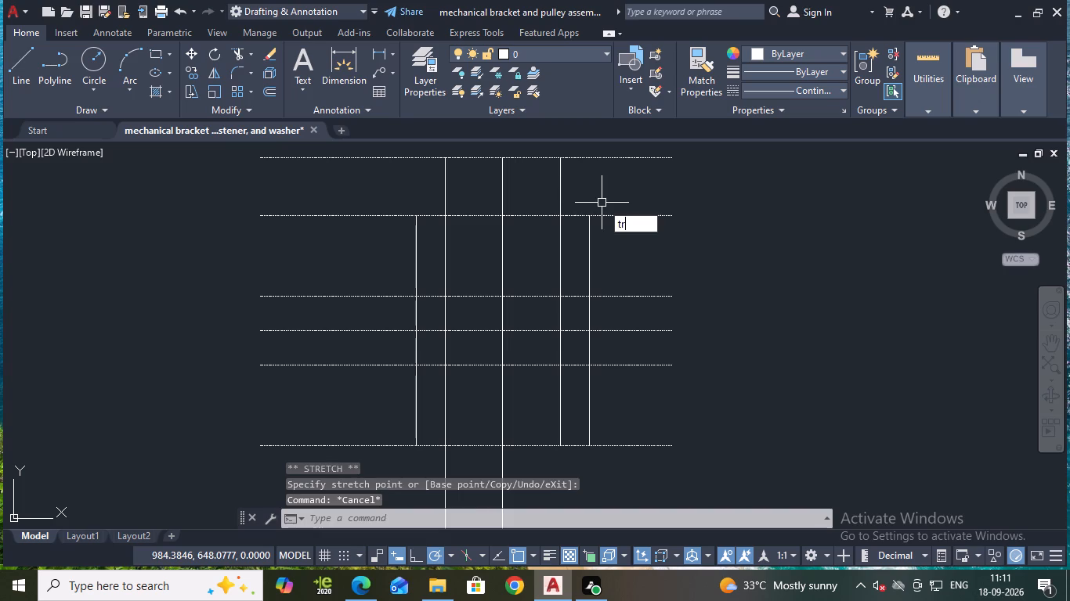
{"action": "key", "text": "Return"}
{"action": "left_click", "coordinate": [574, 163]}
{"action": "left_click", "coordinate": [574, 160]}
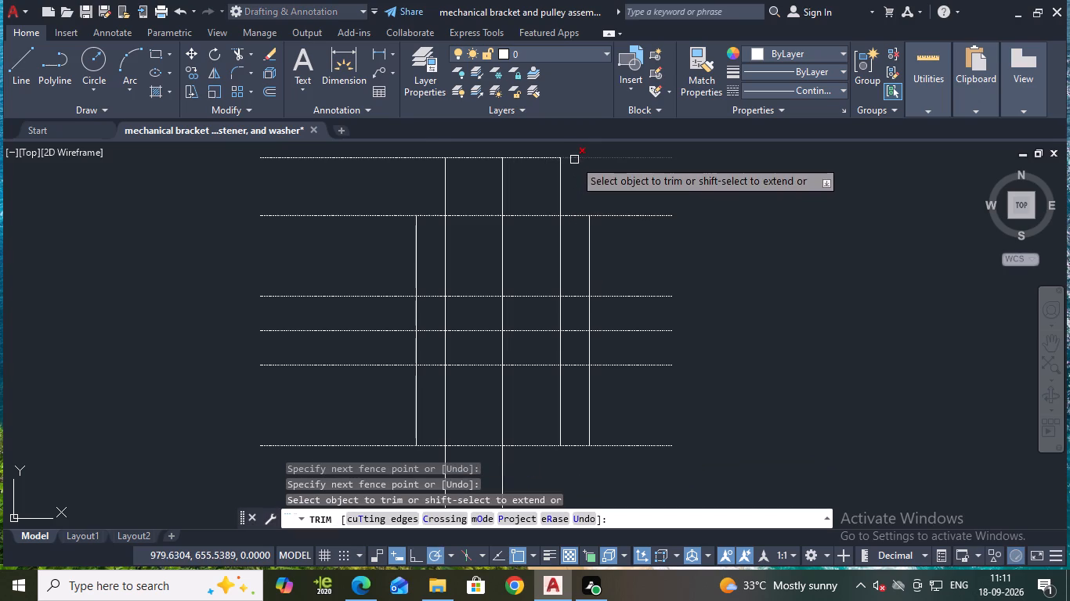
{"action": "left_click", "coordinate": [574, 160]}
{"action": "left_click", "coordinate": [427, 156]}
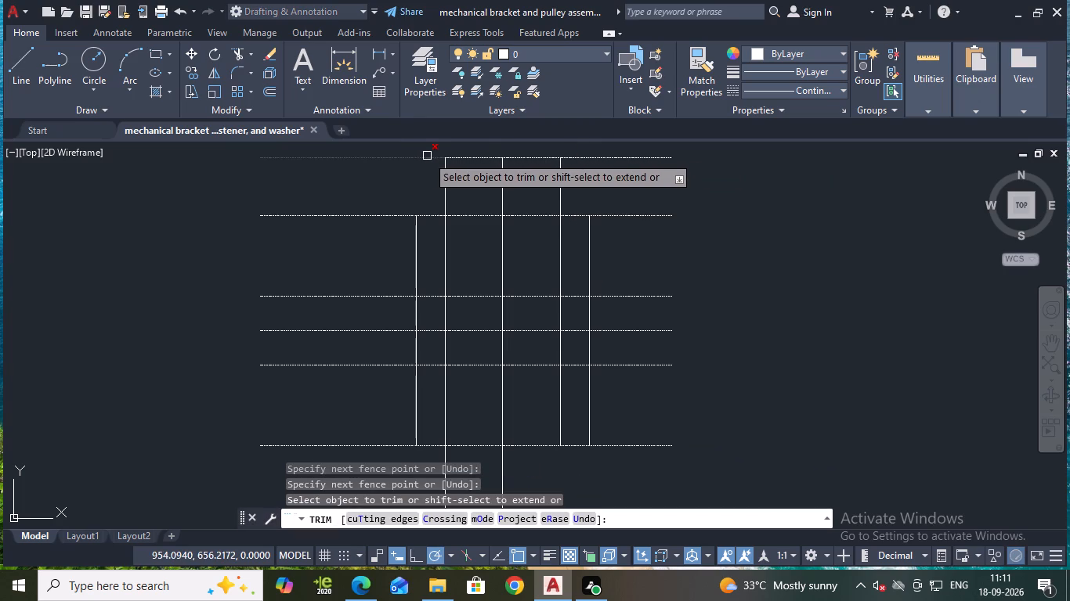
{"action": "middle_click_drag", "start_coordinate": [712, 340], "coordinate": [703, 292]}
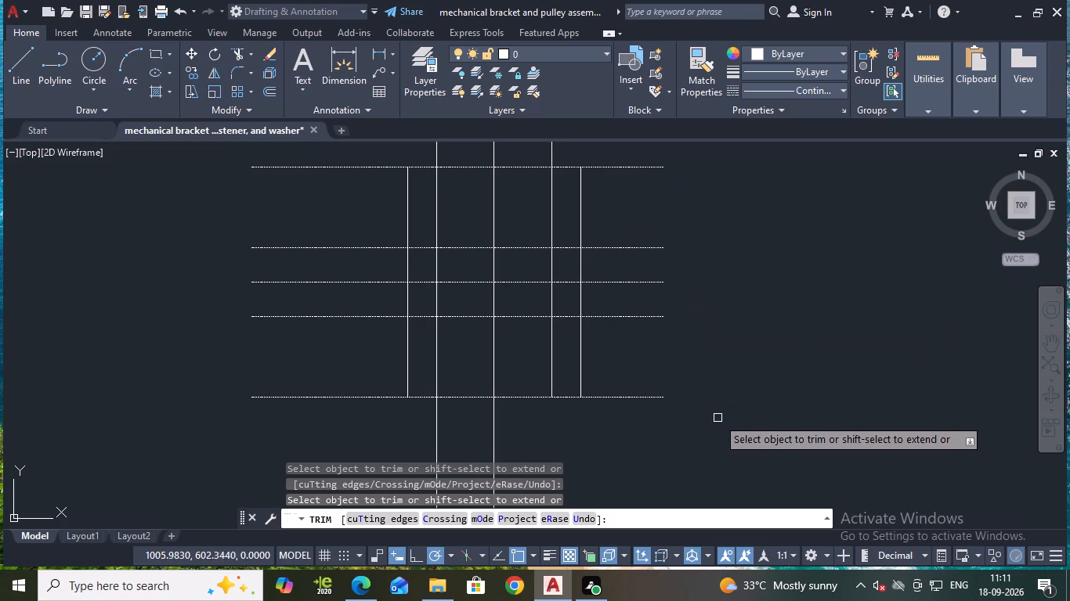
{"action": "key", "text": "Escape"}
{"action": "middle_click_drag", "start_coordinate": [692, 362], "coordinate": [687, 420]}
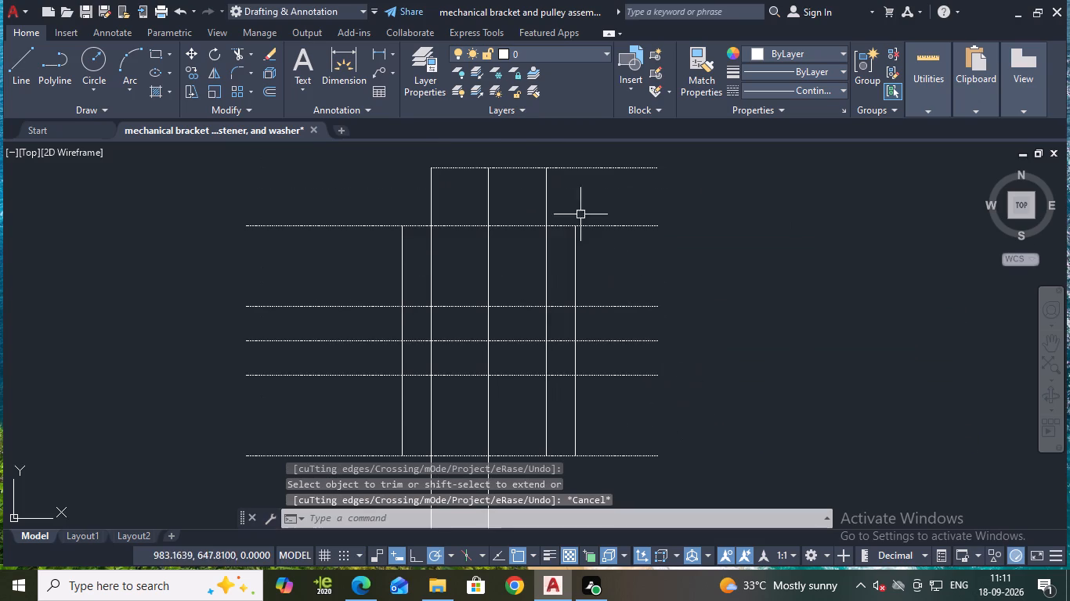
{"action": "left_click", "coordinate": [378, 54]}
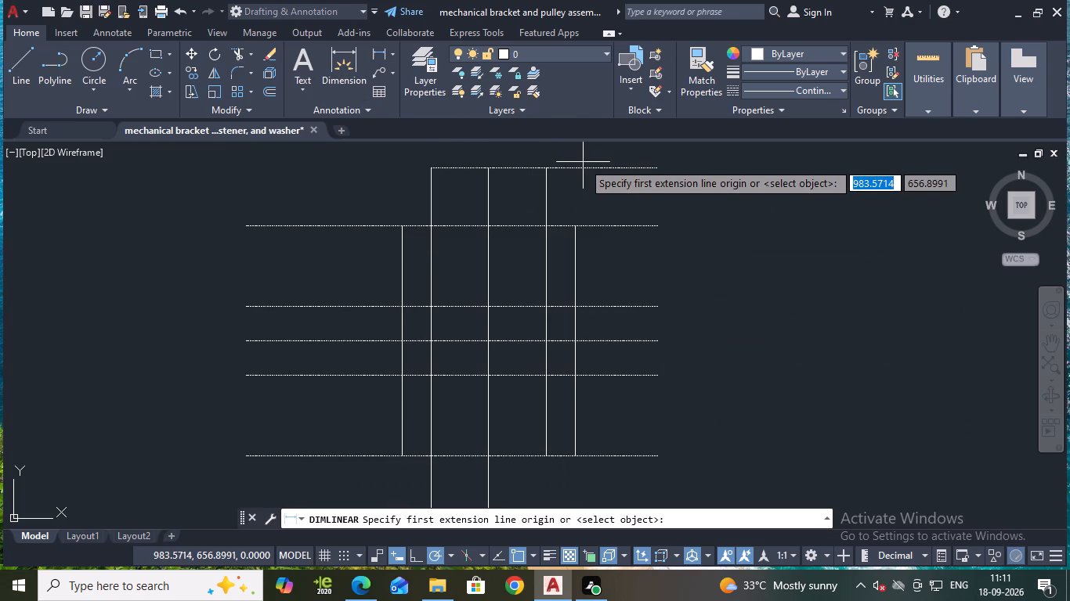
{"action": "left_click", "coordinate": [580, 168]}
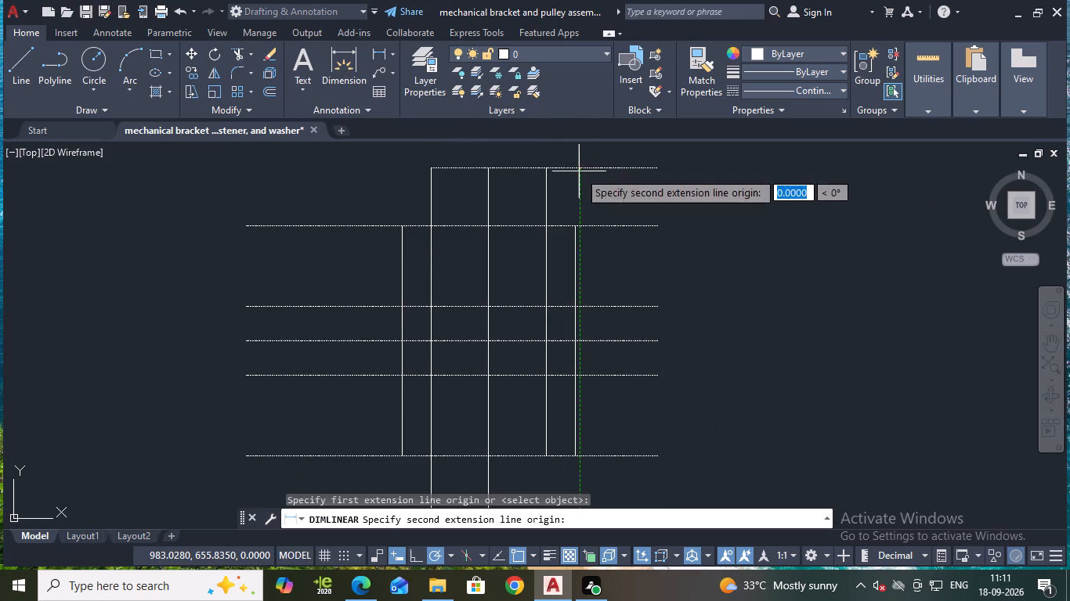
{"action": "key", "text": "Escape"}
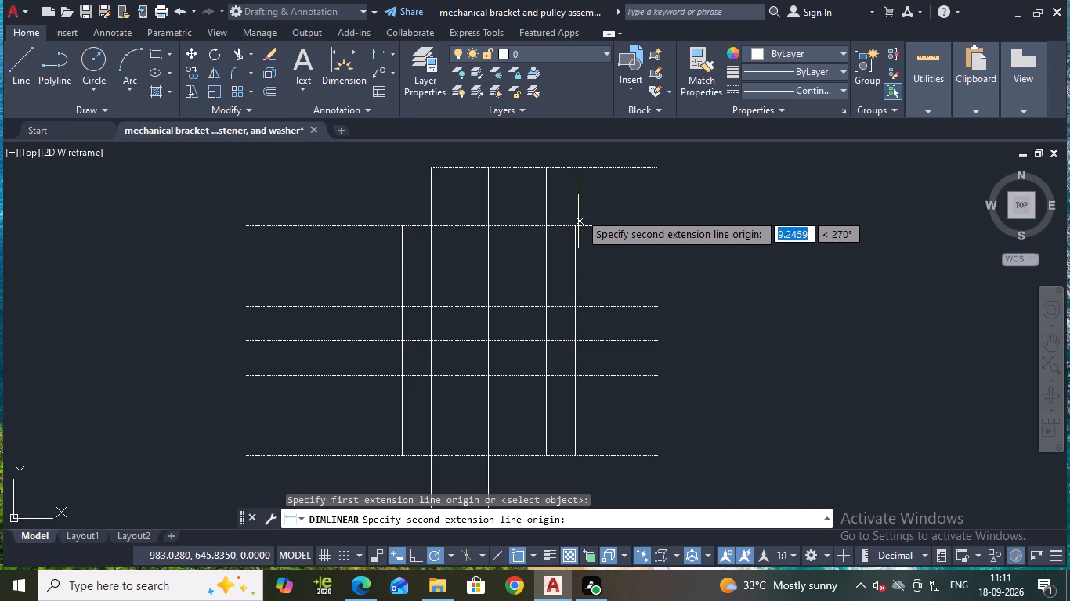
Offset the lowest dashed horizontal line 10 units downward.
{"action": "middle_click_drag", "start_coordinate": [674, 256], "coordinate": [658, 213]}
{"action": "key", "text": "o"}
{"action": "key", "text": "Return"}
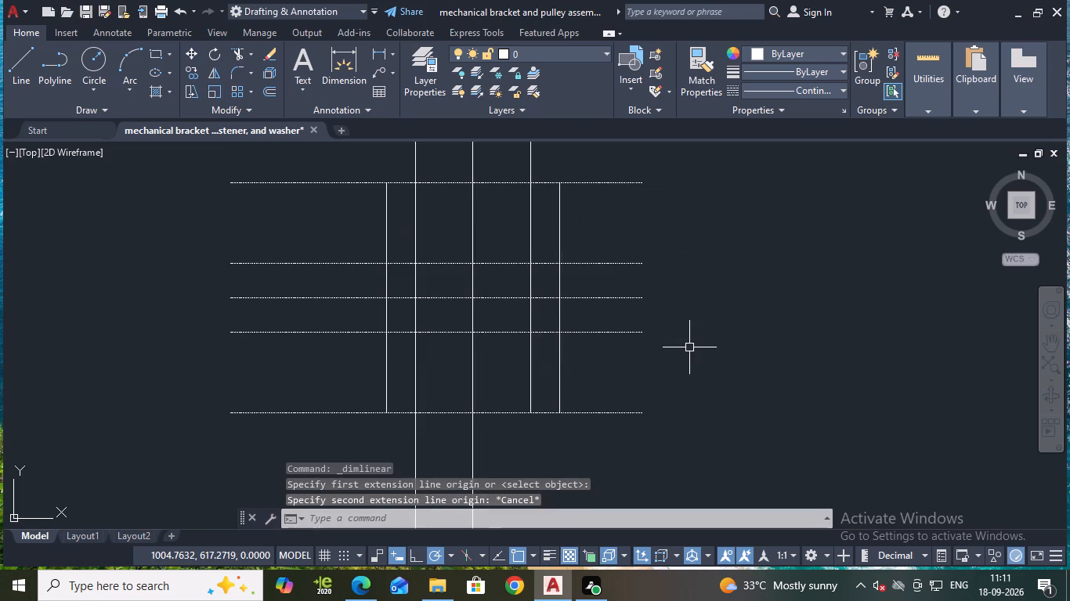
{"action": "key", "text": "Return"}
{"action": "left_click", "coordinate": [587, 413]}
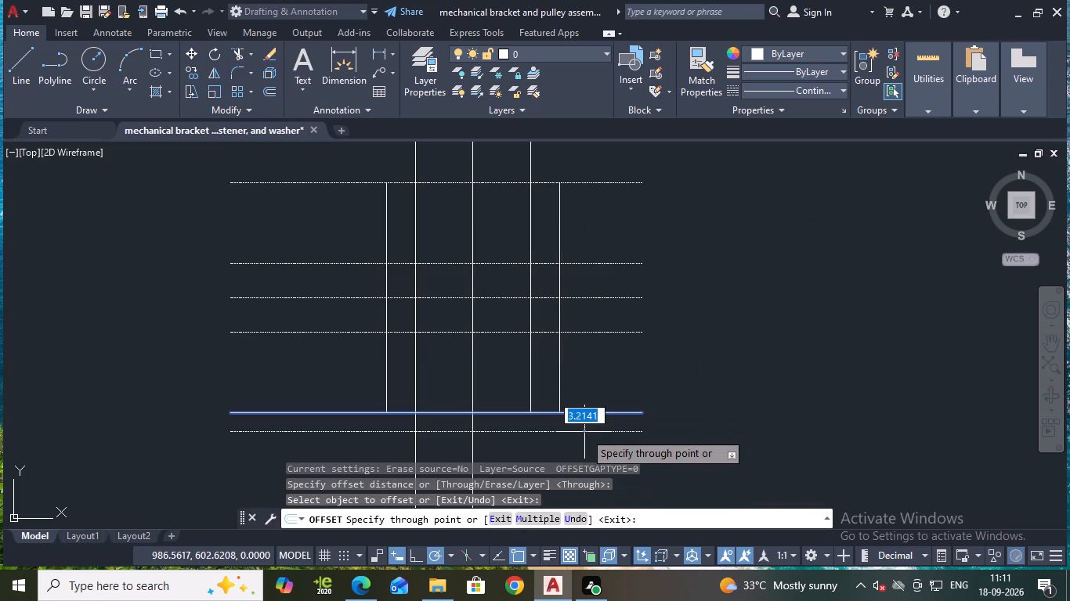
{"action": "type", "text": "10"}
{"action": "key", "text": "Return"}
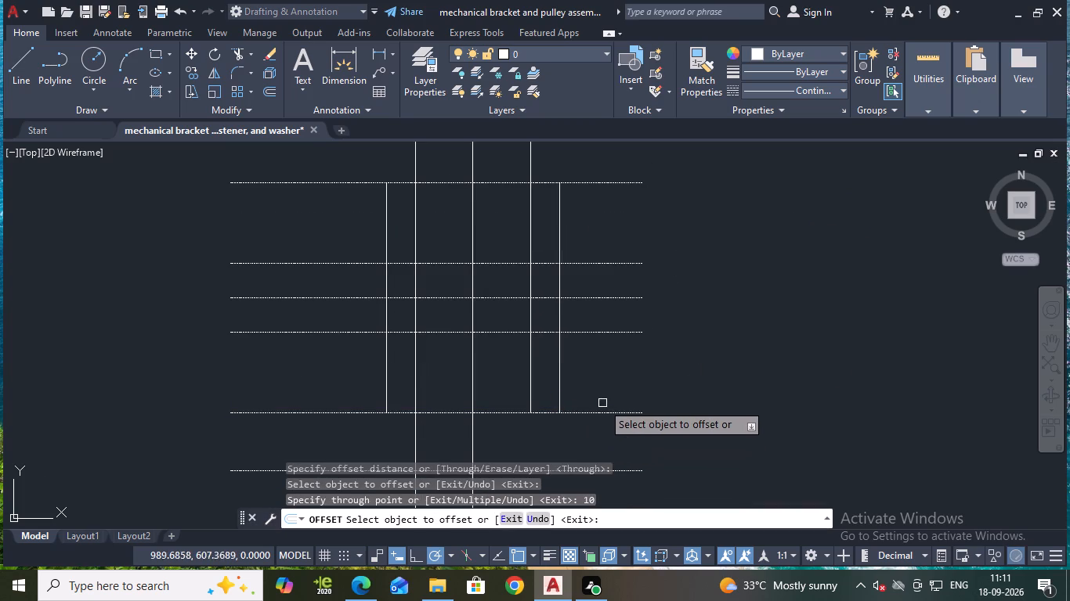
{"action": "middle_click_drag", "start_coordinate": [668, 394], "coordinate": [668, 356]}
{"action": "key", "text": "Escape"}
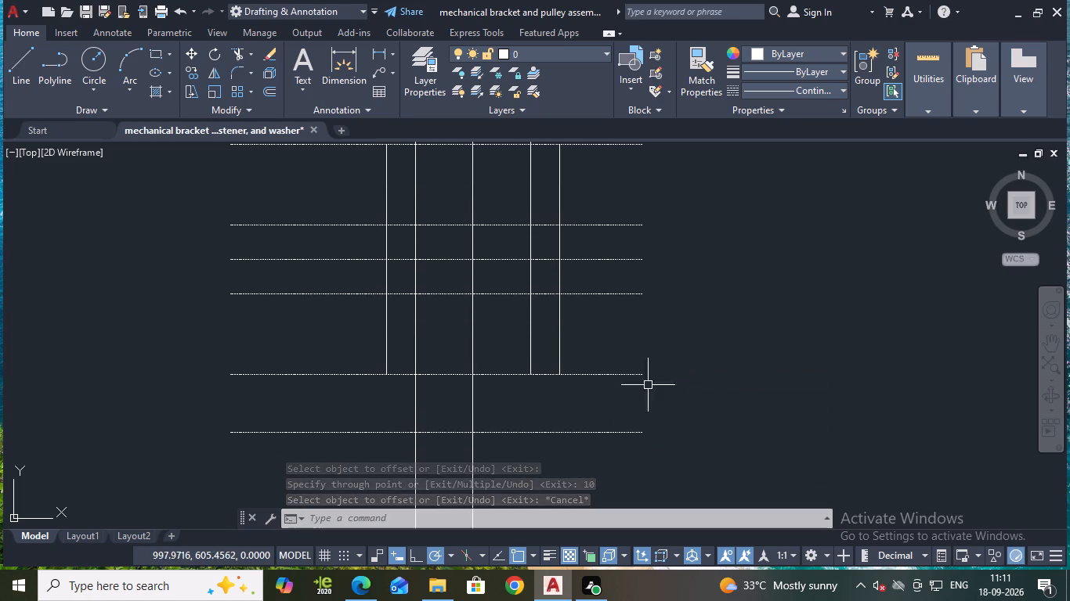
Draw a three-point arc from the leftmost vertical line's top end through the upright's left line, ending above the uppermost dashed line.
{"action": "scroll", "coordinate": [530, 365], "scroll_direction": "down", "scroll_amount": 1}
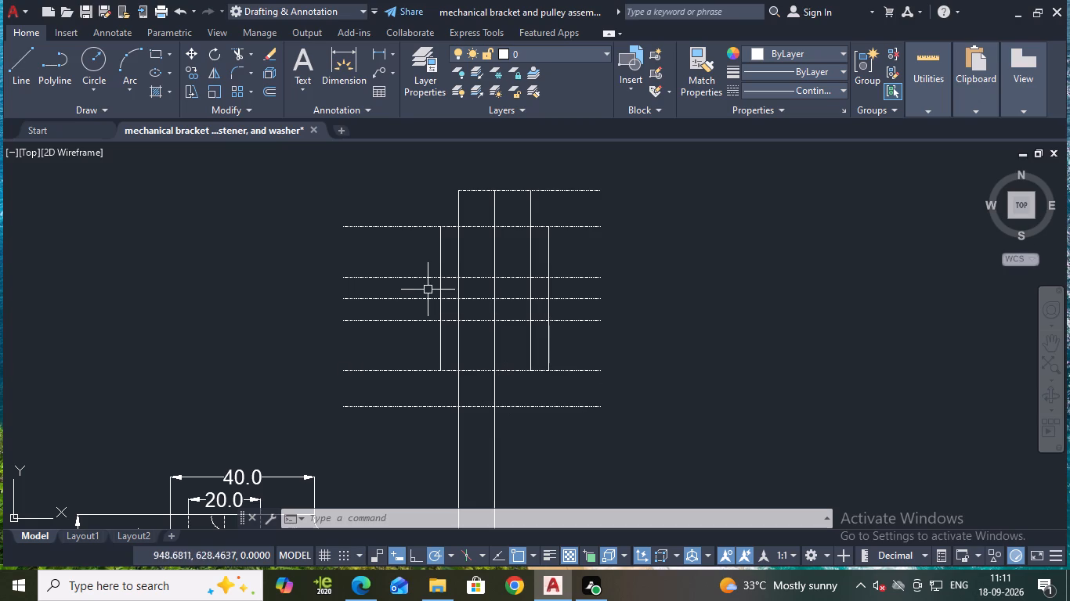
{"action": "left_click", "coordinate": [122, 52]}
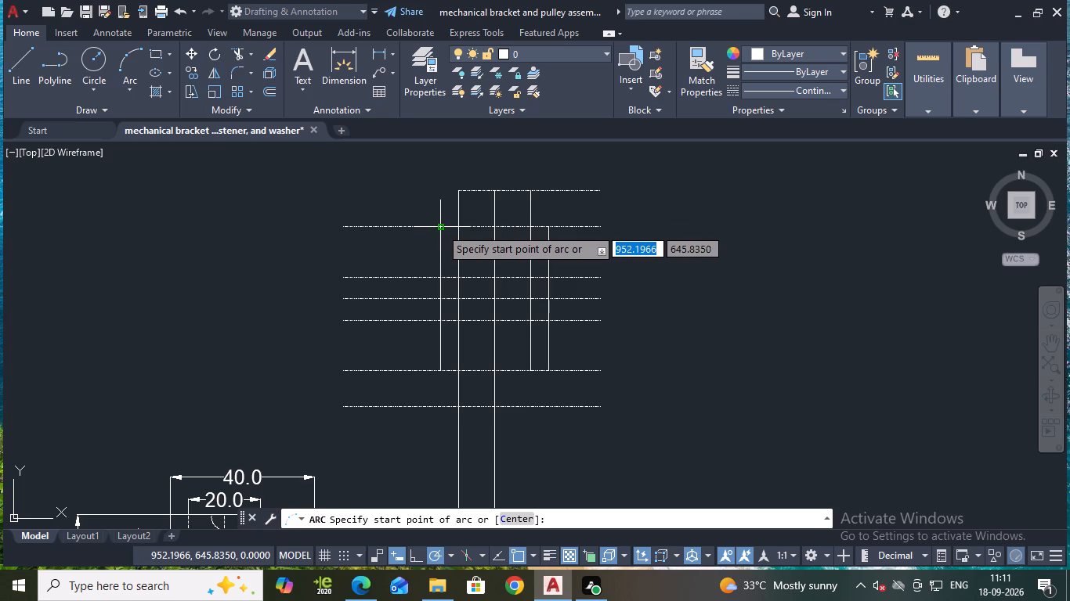
{"action": "left_click", "coordinate": [440, 227]}
{"action": "left_click", "coordinate": [459, 205]}
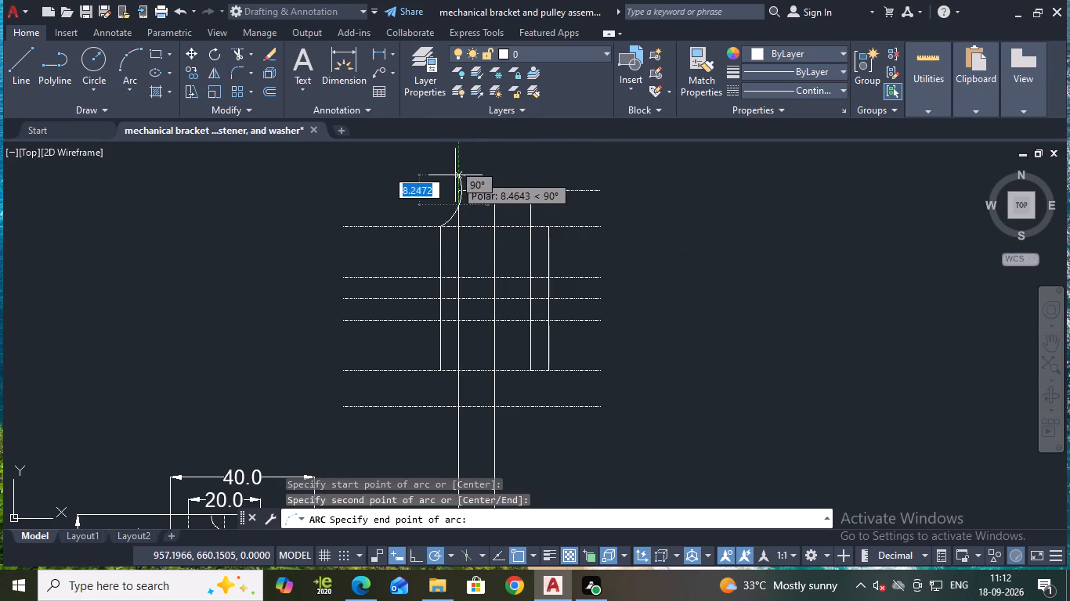
{"action": "left_click", "coordinate": [461, 164]}
{"action": "key", "text": "Escape"}
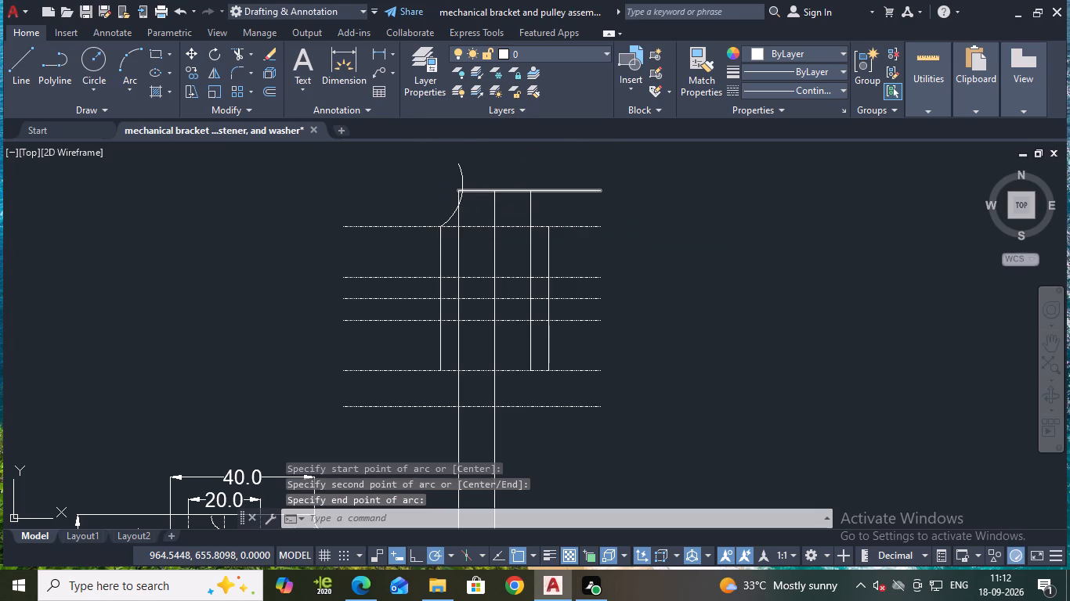
Trim the upper arc where it extends past the upright's left line.
{"action": "type", "text": "tr"}
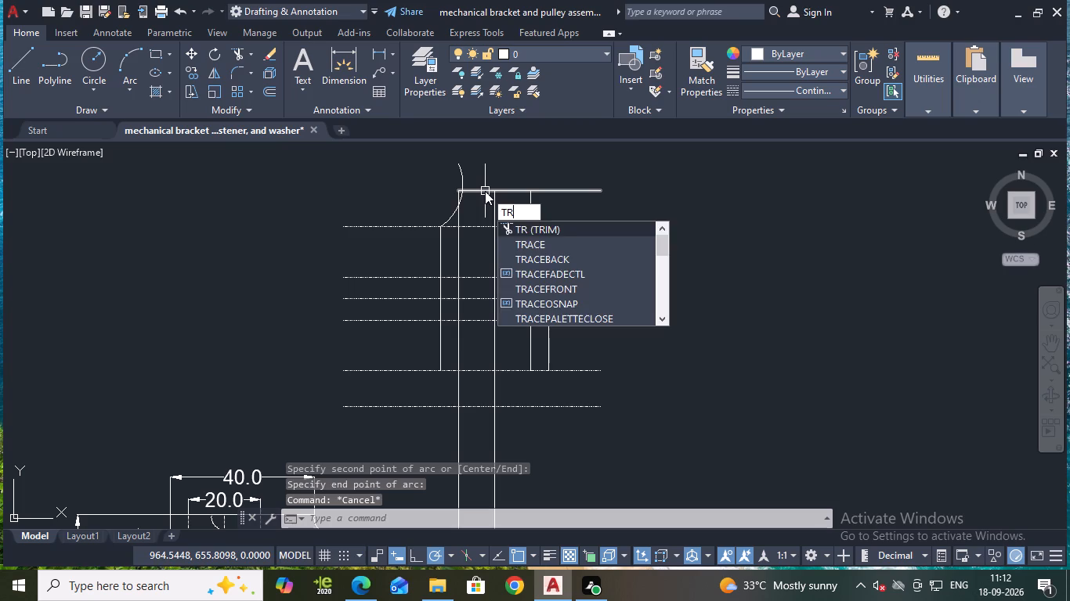
{"action": "key", "text": "Return"}
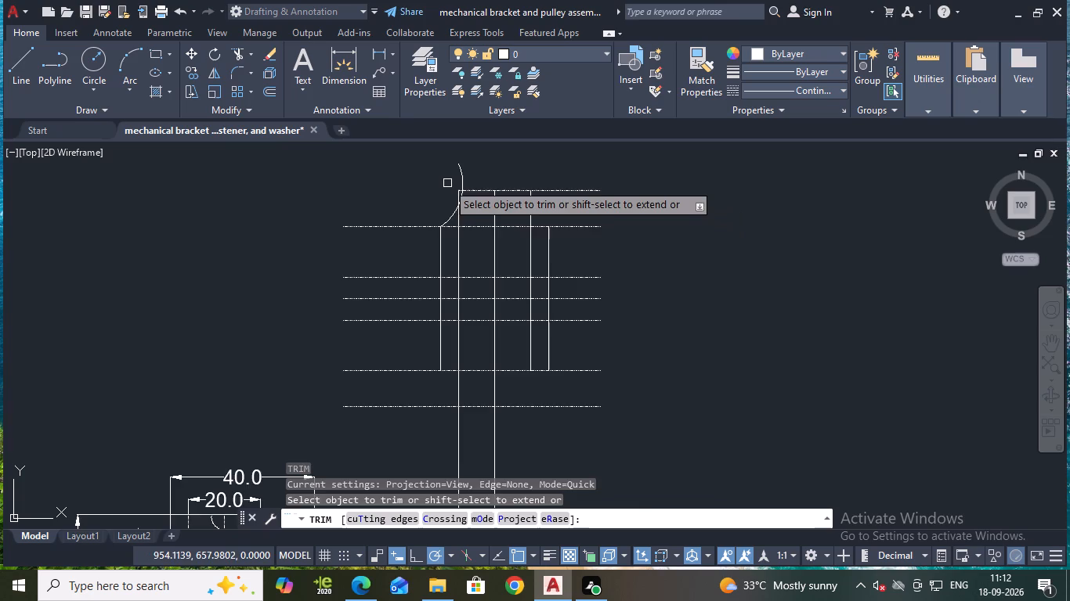
{"action": "scroll", "coordinate": [449, 182], "scroll_direction": "up", "scroll_amount": 2}
{"action": "left_click", "coordinate": [479, 177]}
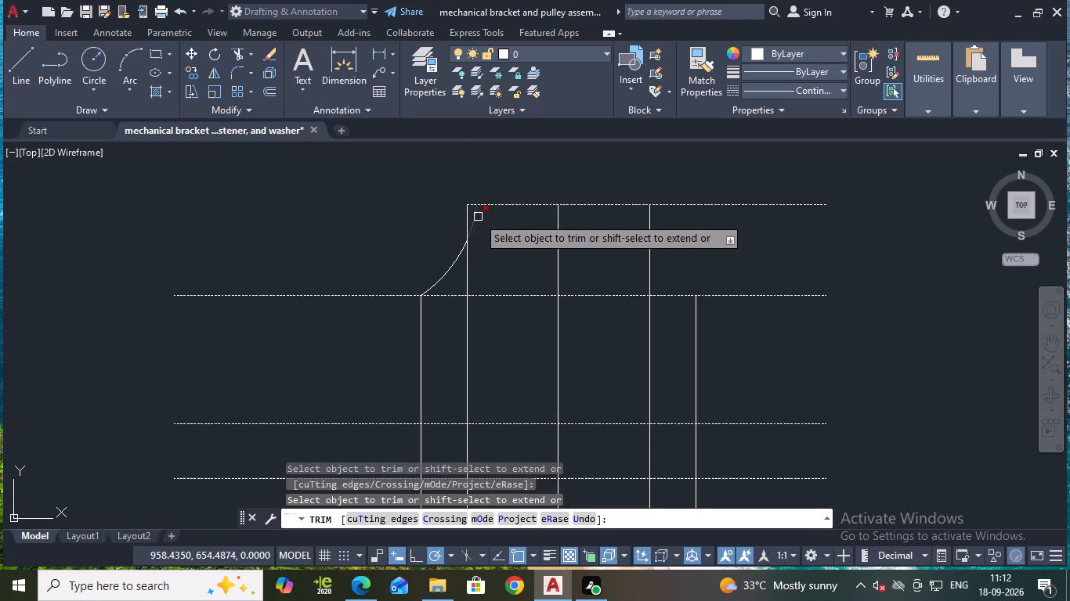
{"action": "left_click", "coordinate": [478, 217]}
{"action": "scroll", "coordinate": [488, 232], "scroll_direction": "down", "scroll_amount": 2}
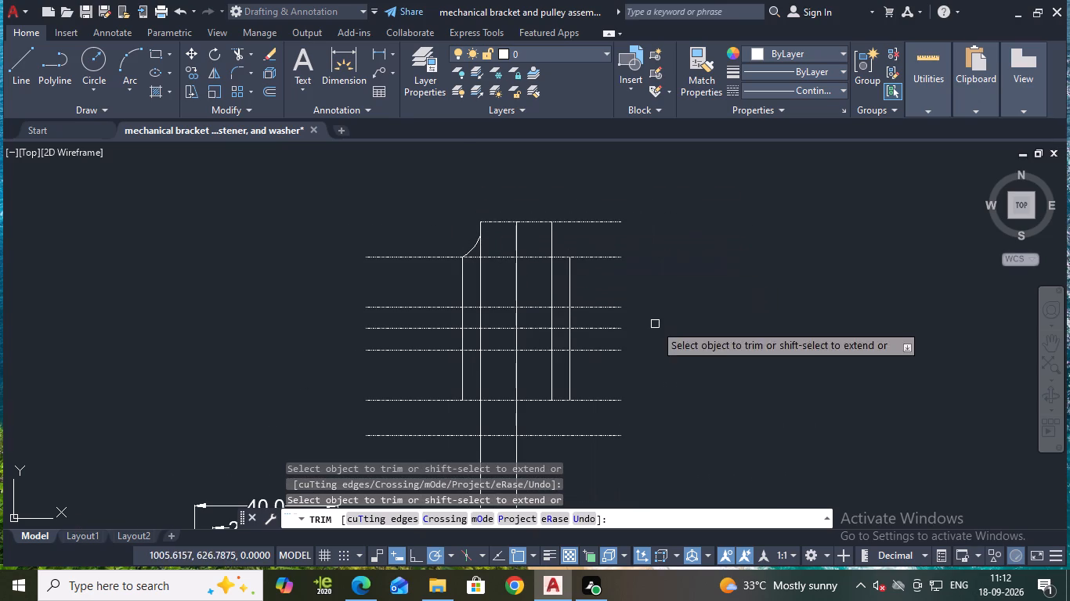
{"action": "middle_click_drag", "start_coordinate": [671, 359], "coordinate": [671, 330]}
{"action": "middle_click", "coordinate": [671, 330]}
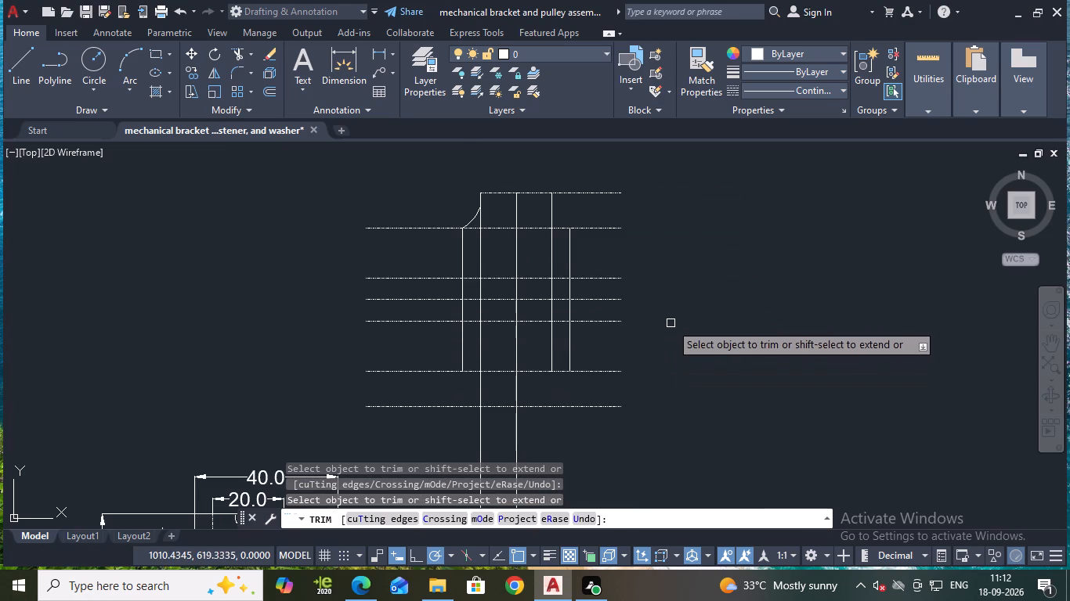
{"action": "key", "text": "Escape"}
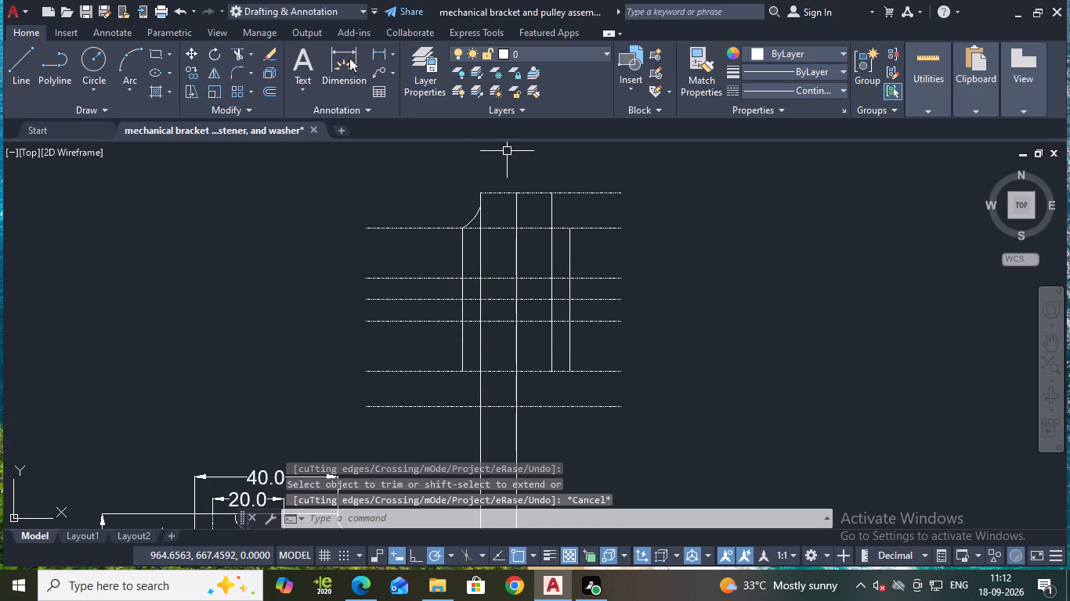
Draw a three-point arc from the leftmost vertical line's bottom end through the upright's left line, ending below the lowest dashed line.
{"action": "left_click", "coordinate": [125, 46]}
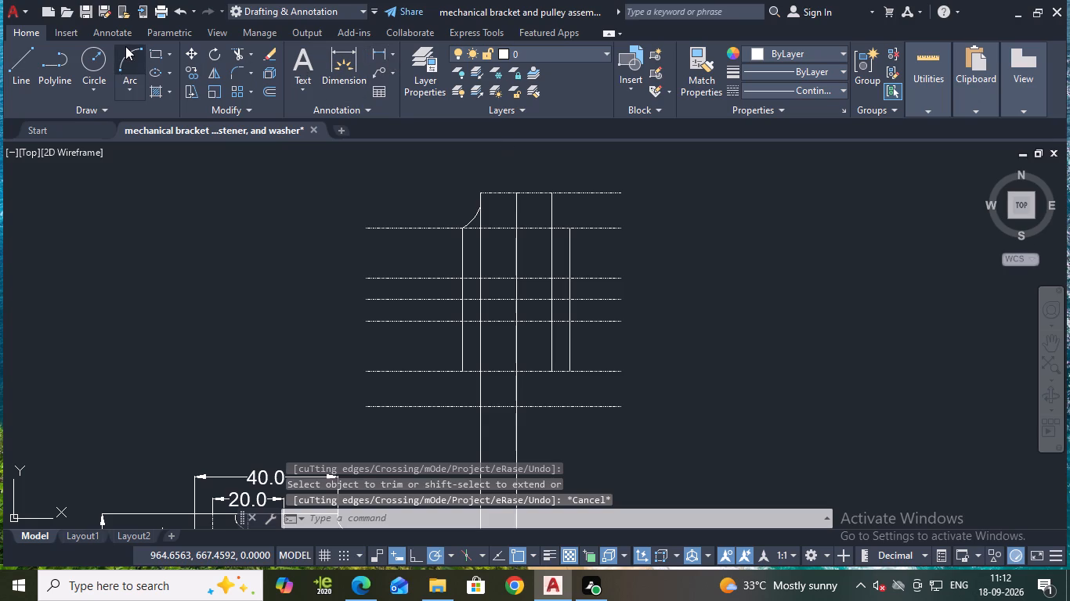
{"action": "left_click", "coordinate": [462, 372]}
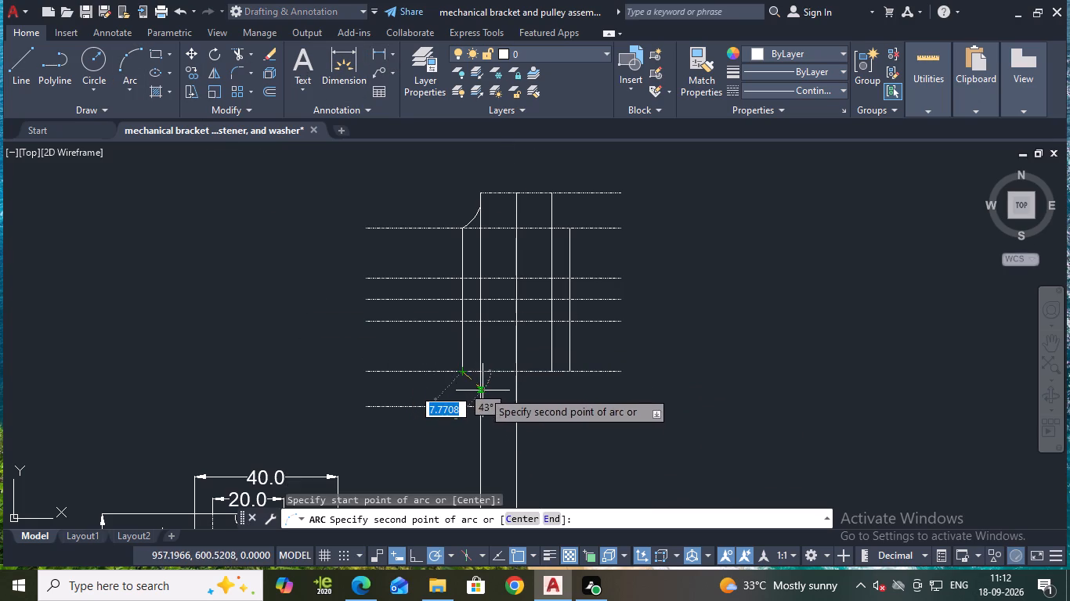
{"action": "left_click", "coordinate": [479, 390]}
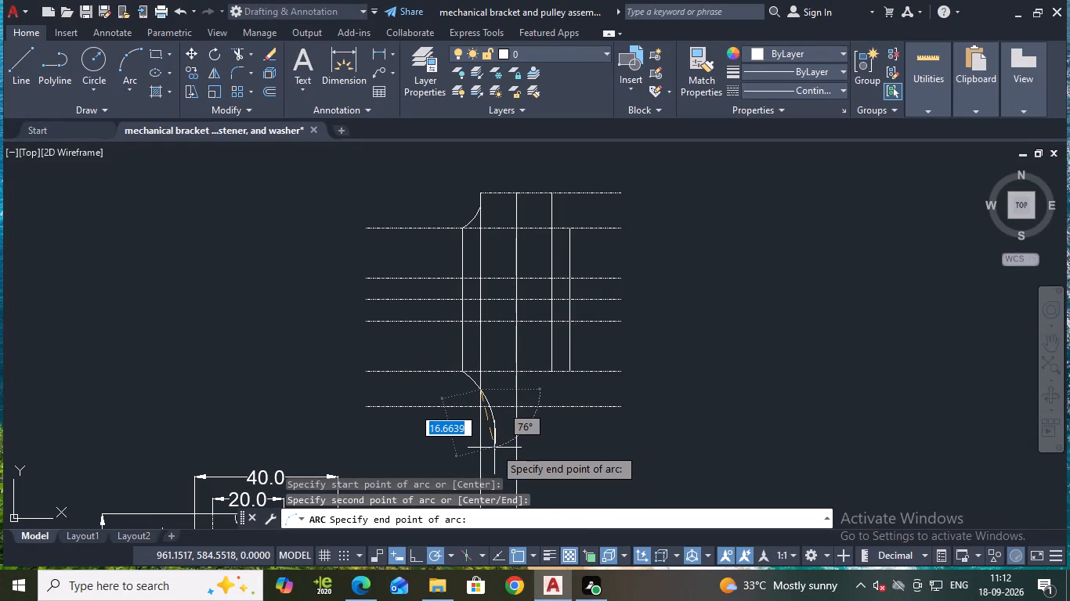
{"action": "left_click", "coordinate": [494, 448]}
{"action": "key", "text": "Escape"}
{"action": "key", "text": "Escape"}
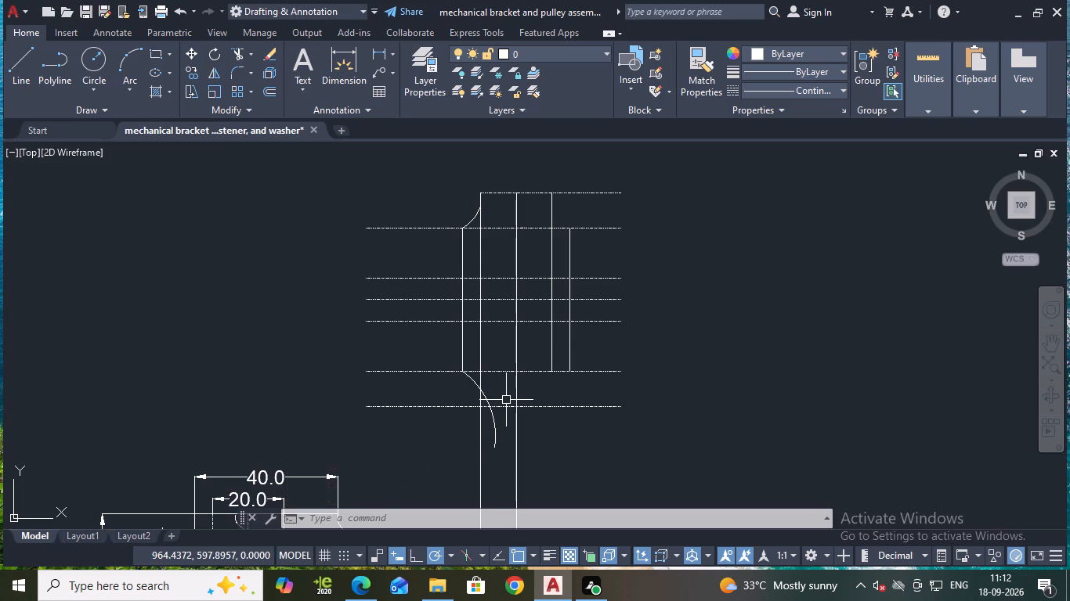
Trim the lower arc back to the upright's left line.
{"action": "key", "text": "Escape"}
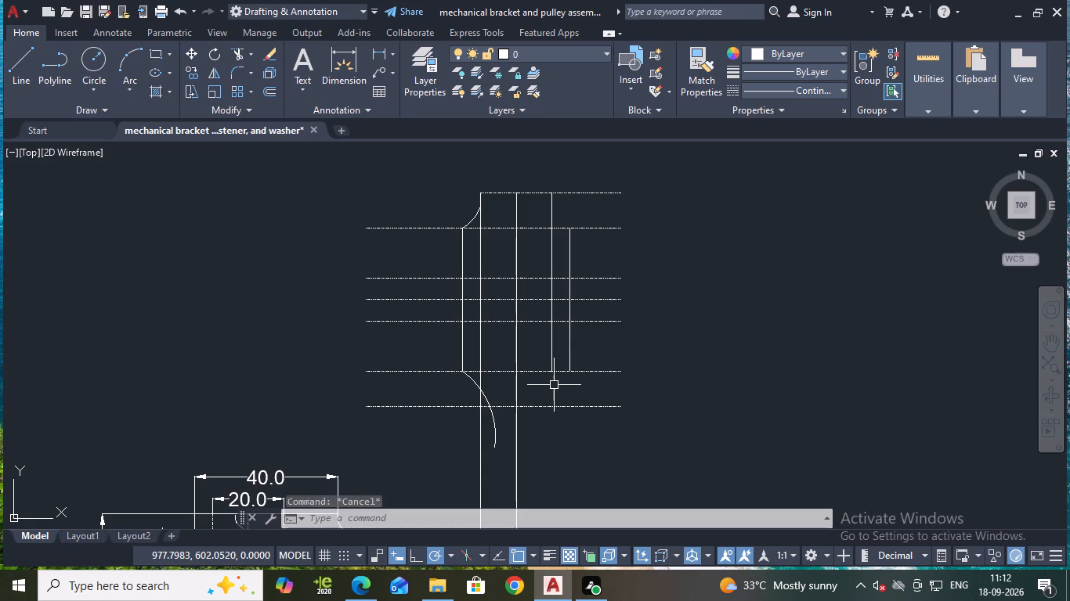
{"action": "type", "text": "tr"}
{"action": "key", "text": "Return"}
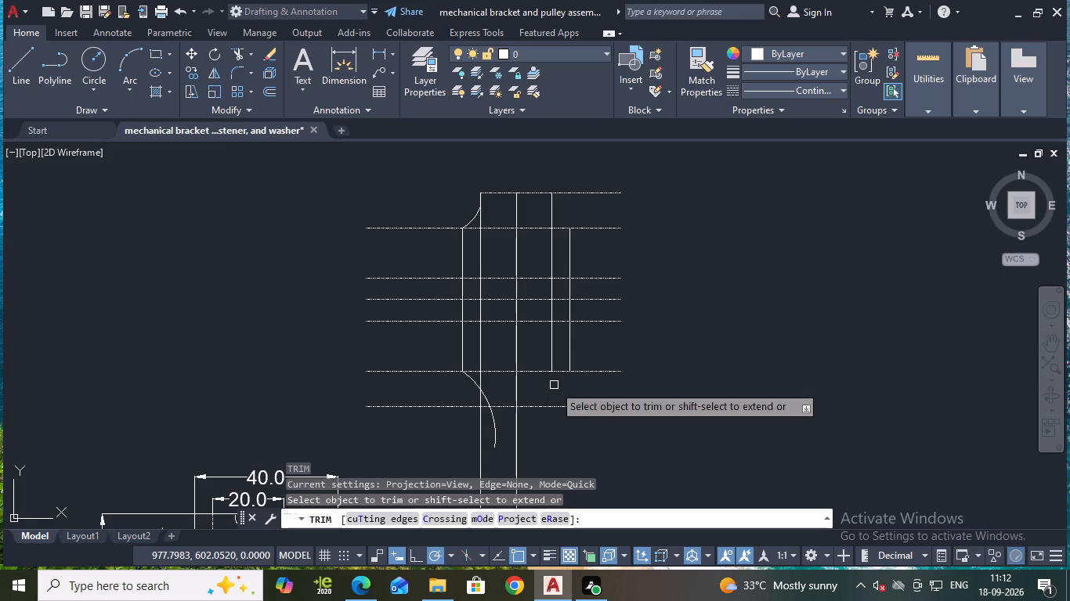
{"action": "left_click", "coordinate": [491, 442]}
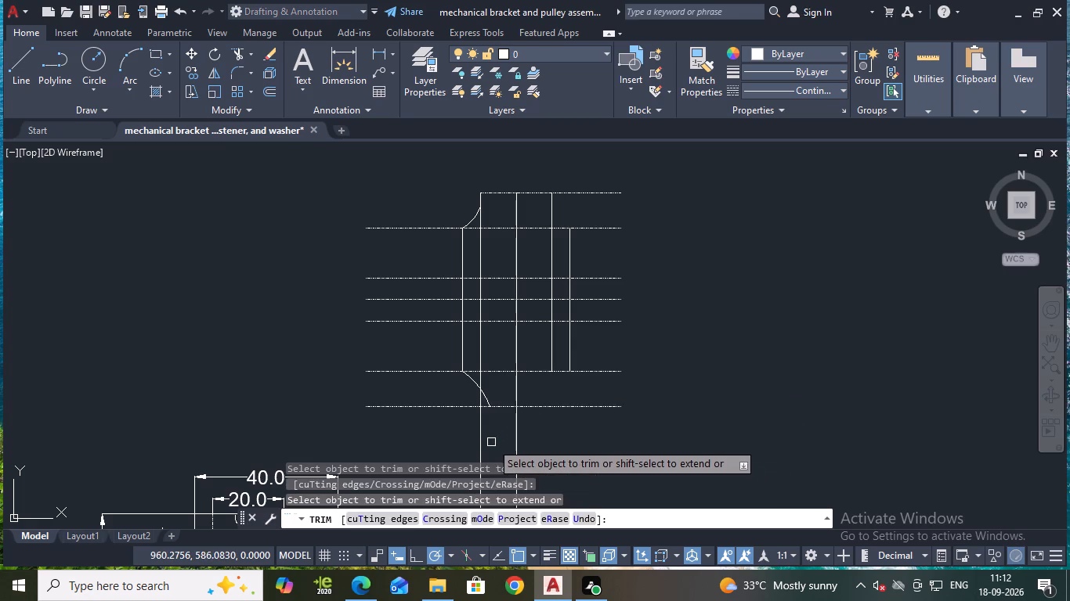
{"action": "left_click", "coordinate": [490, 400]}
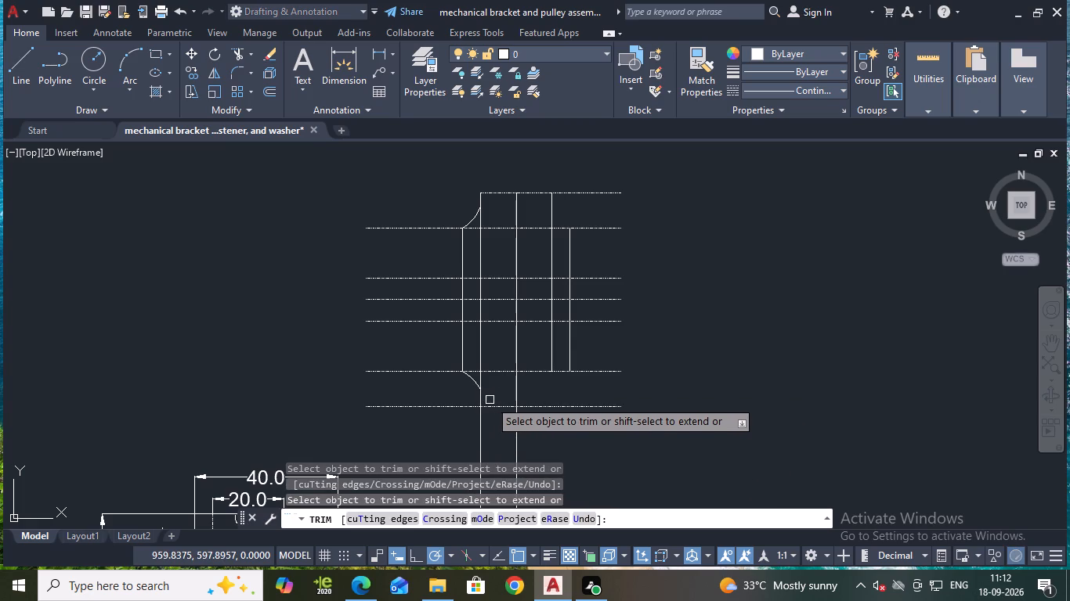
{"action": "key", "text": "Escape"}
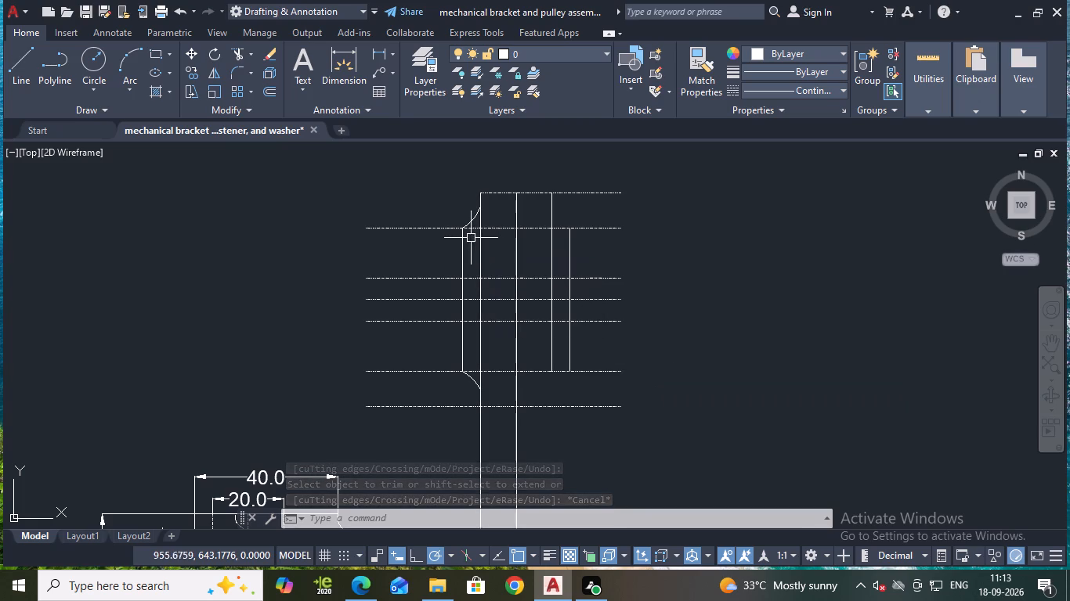
Delete the lower arc beside the upright's left line.
{"action": "scroll", "coordinate": [476, 386], "scroll_direction": "up", "scroll_amount": 2}
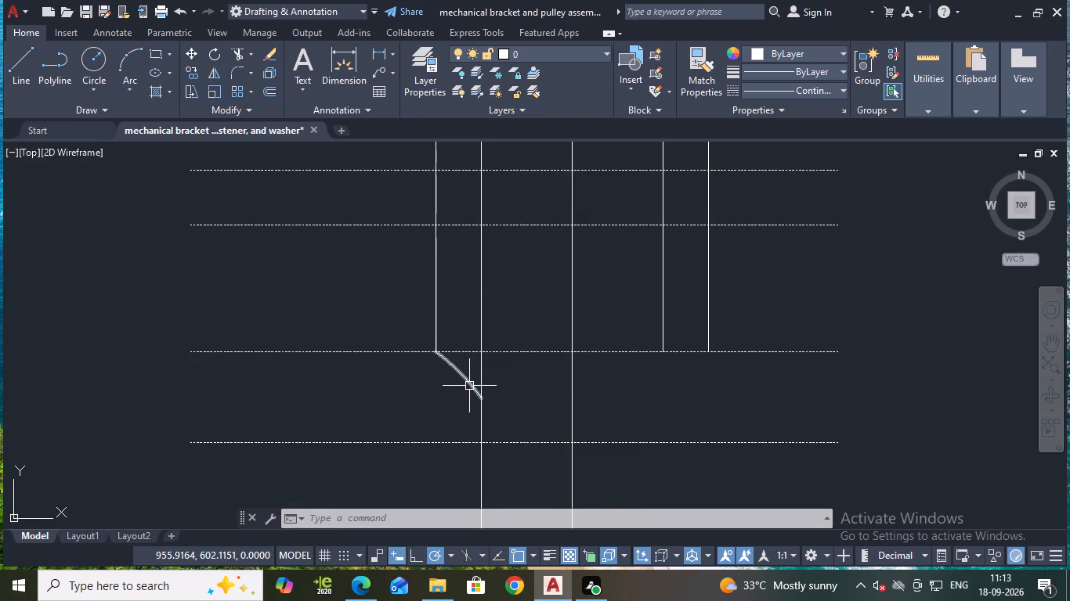
{"action": "scroll", "coordinate": [469, 386], "scroll_direction": "down", "scroll_amount": 2}
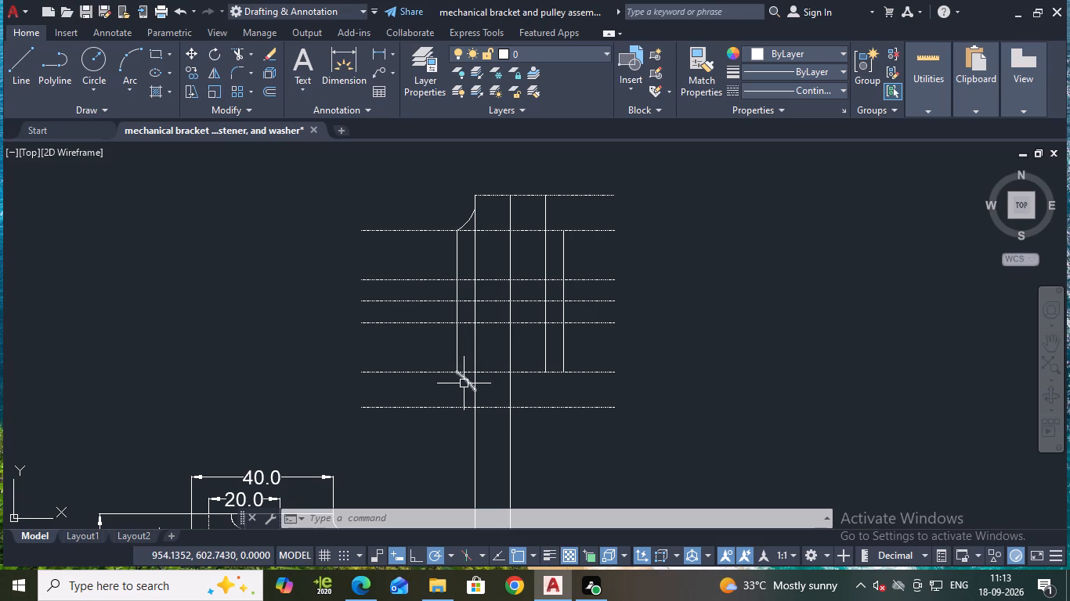
{"action": "left_click", "coordinate": [464, 383]}
{"action": "key", "text": "e"}
{"action": "key", "text": "Return"}
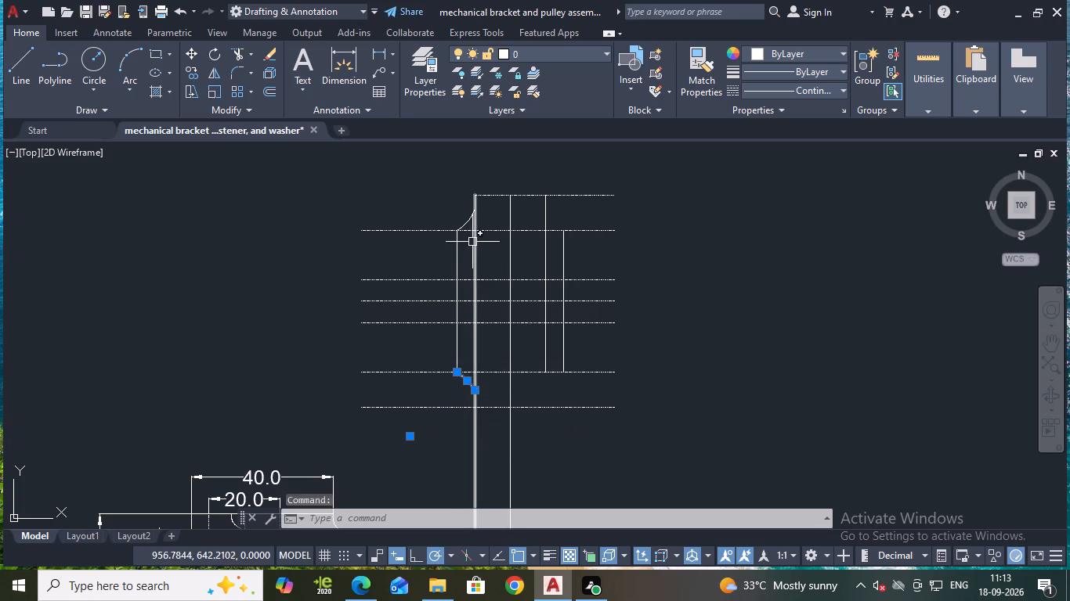
{"action": "key", "text": "Delete"}
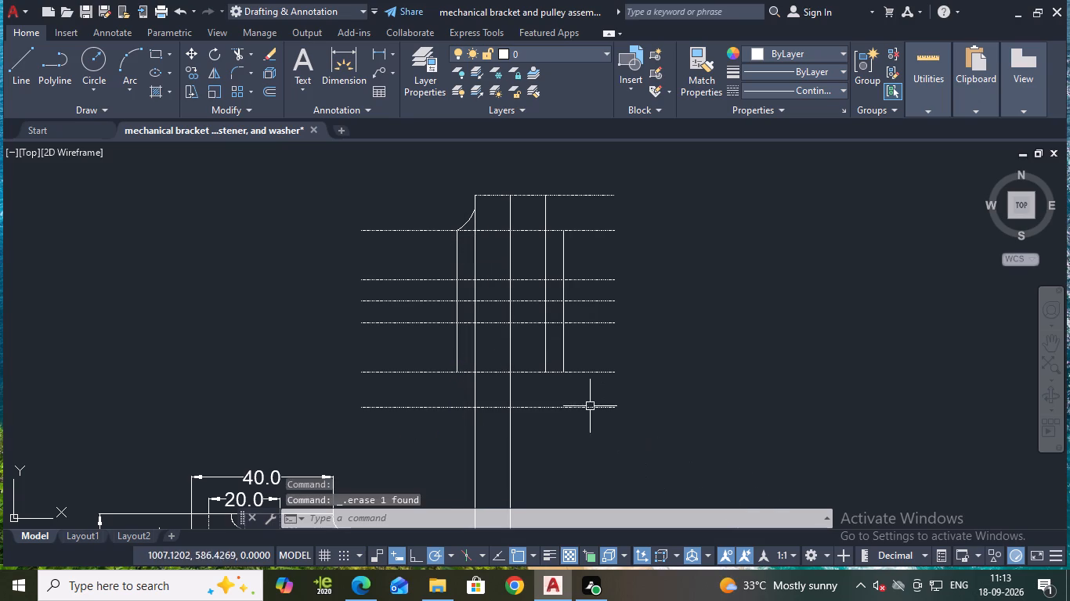
Mirror the upper arc about the middle dashed horizontal line, keeping the original.
{"action": "left_click", "coordinate": [468, 222]}
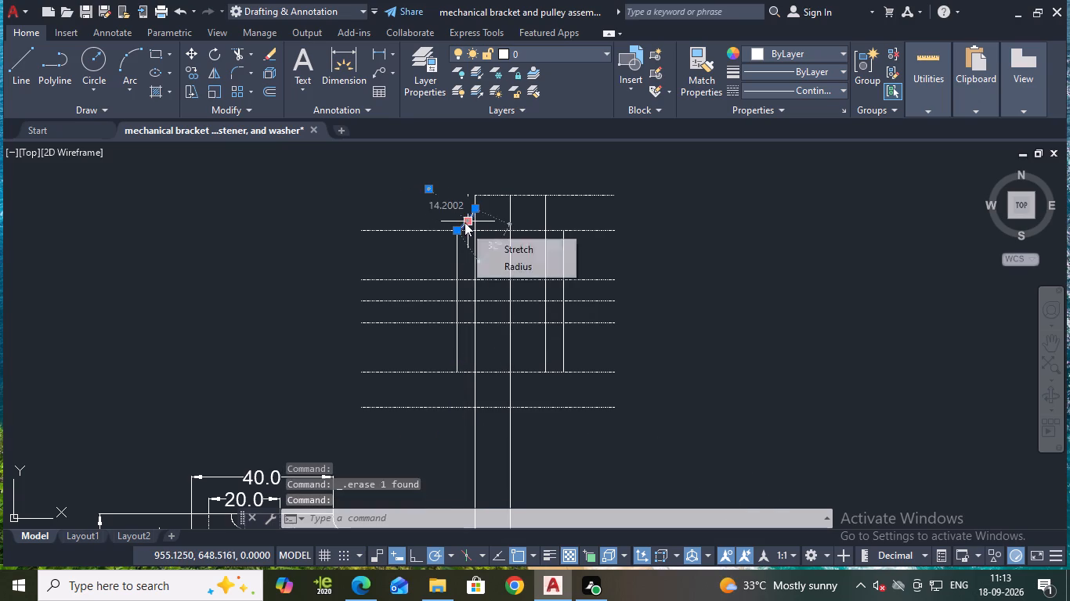
{"action": "type", "text": "mi"}
{"action": "key", "text": "Return"}
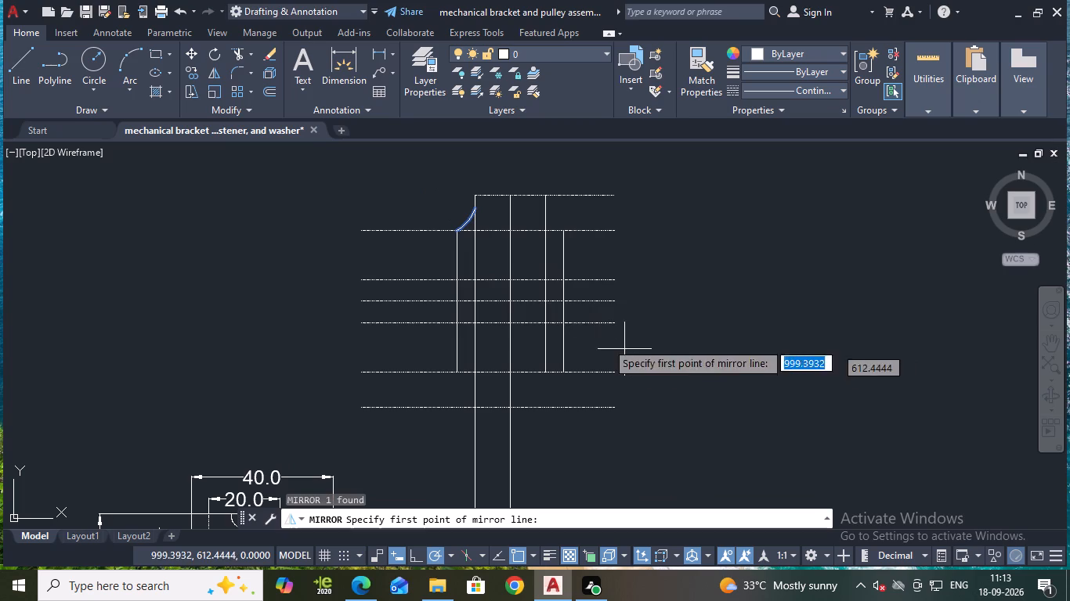
{"action": "left_click", "coordinate": [508, 300]}
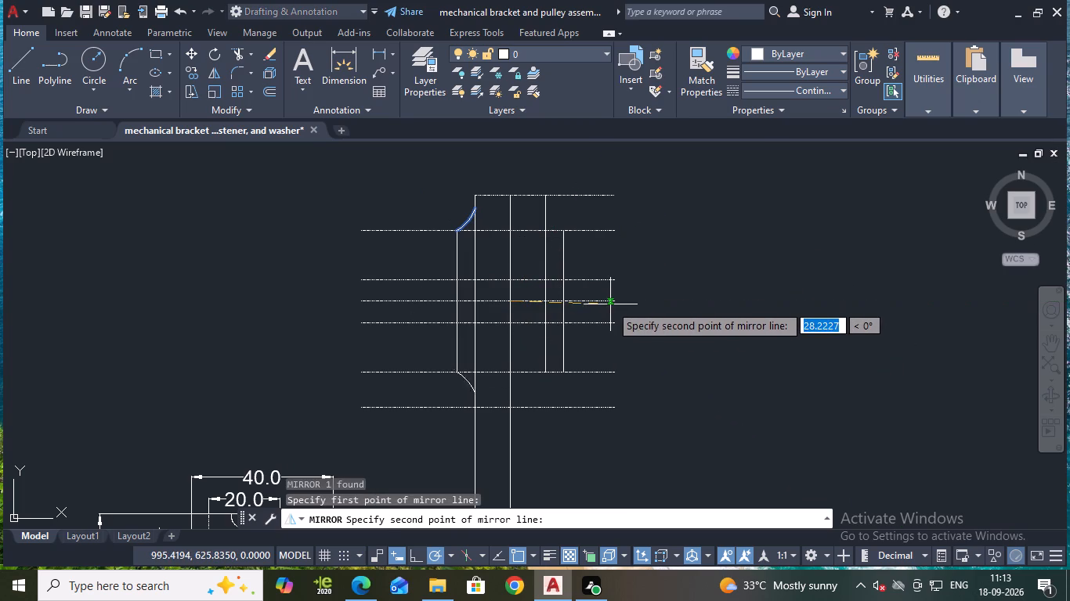
{"action": "left_click", "coordinate": [616, 304]}
{"action": "left_click_drag", "start_coordinate": [658, 370], "coordinate": [616, 304]}
{"action": "key", "text": "Escape"}
Mirror the upper and lower arcs about the hub's vertical centre line, keeping the originals.
{"action": "left_click", "coordinate": [467, 224]}
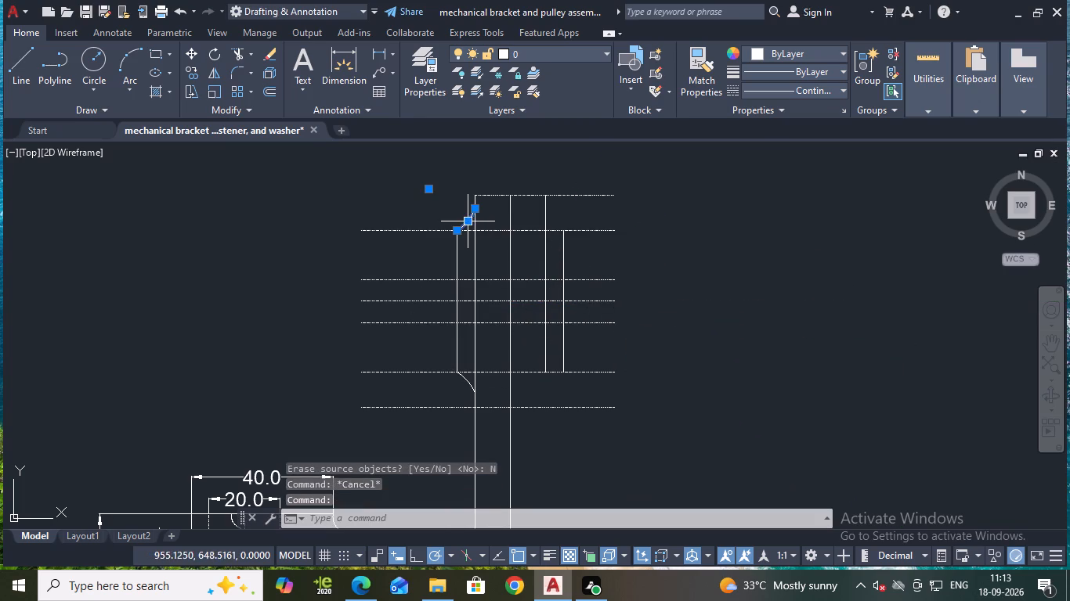
{"action": "left_click", "coordinate": [465, 381]}
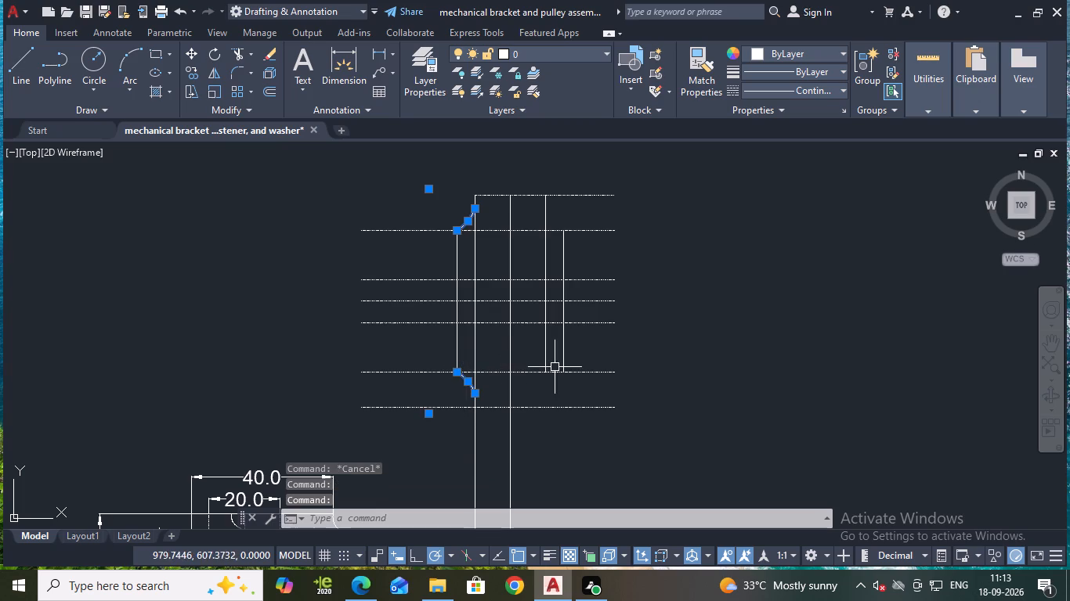
{"action": "type", "text": "mi"}
{"action": "key", "text": "Return"}
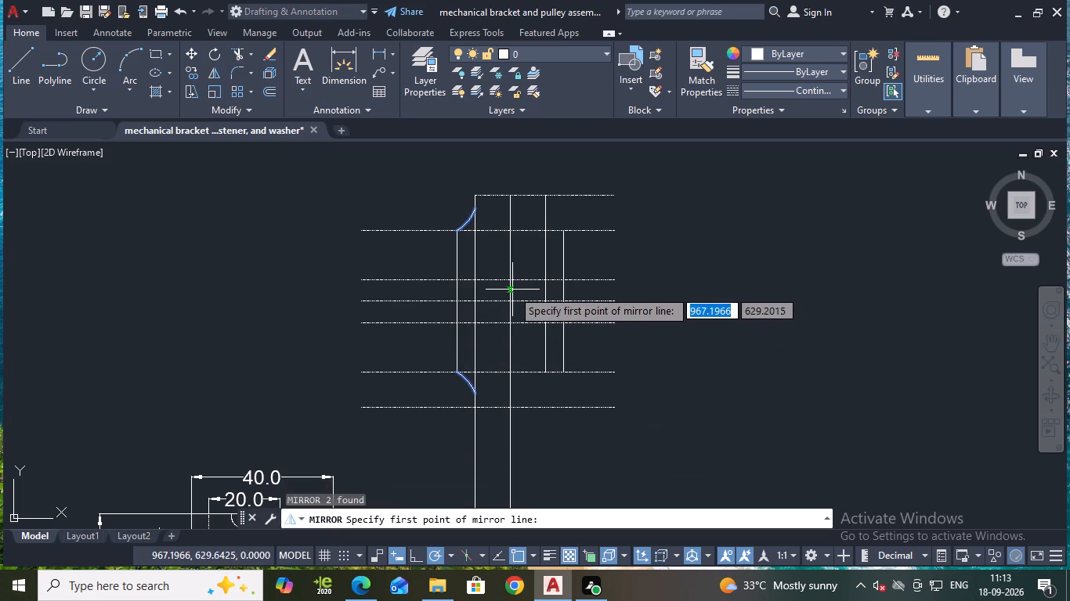
{"action": "left_click", "coordinate": [511, 299]}
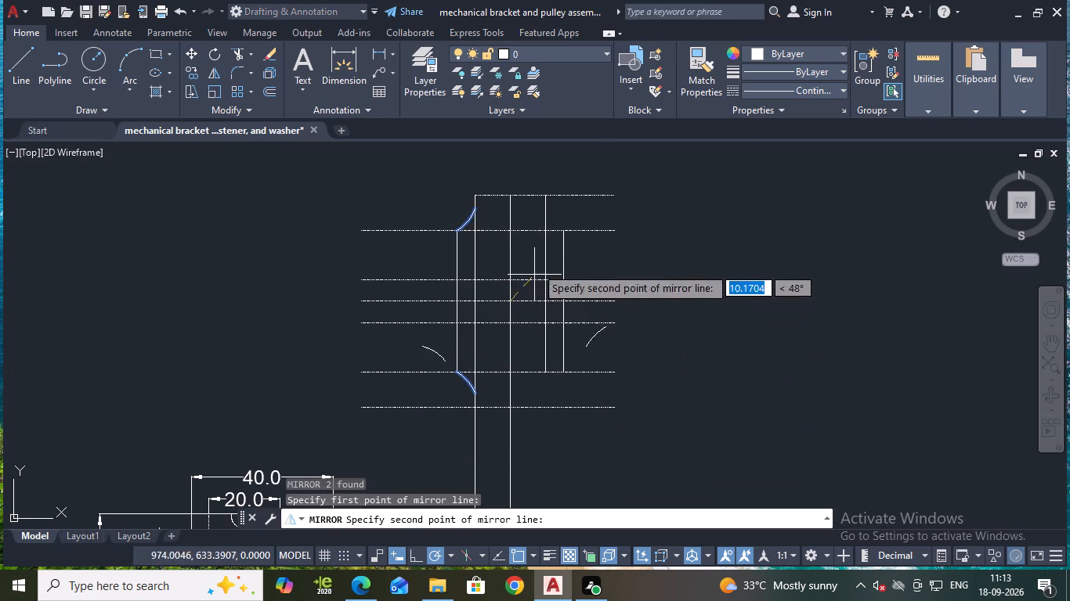
{"action": "left_click", "coordinate": [511, 196]}
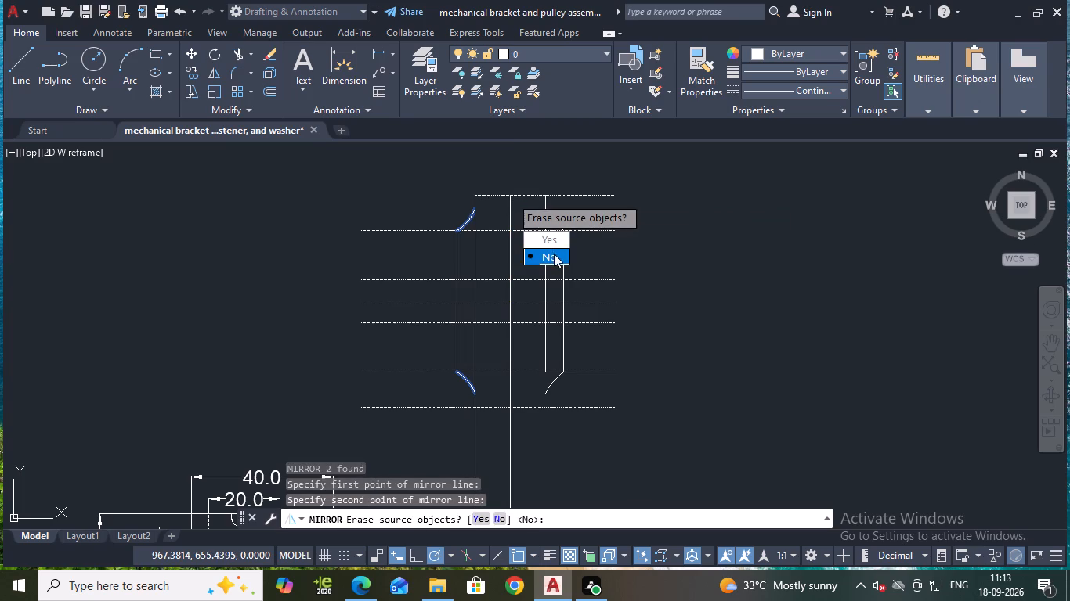
{"action": "left_click_drag", "start_coordinate": [554, 254], "coordinate": [514, 199]}
{"action": "key", "text": "Escape"}
Stretch the bottom end of the hub's inner right vertical line about 18 units down, past the lowest dashed line.
{"action": "left_click", "coordinate": [545, 354]}
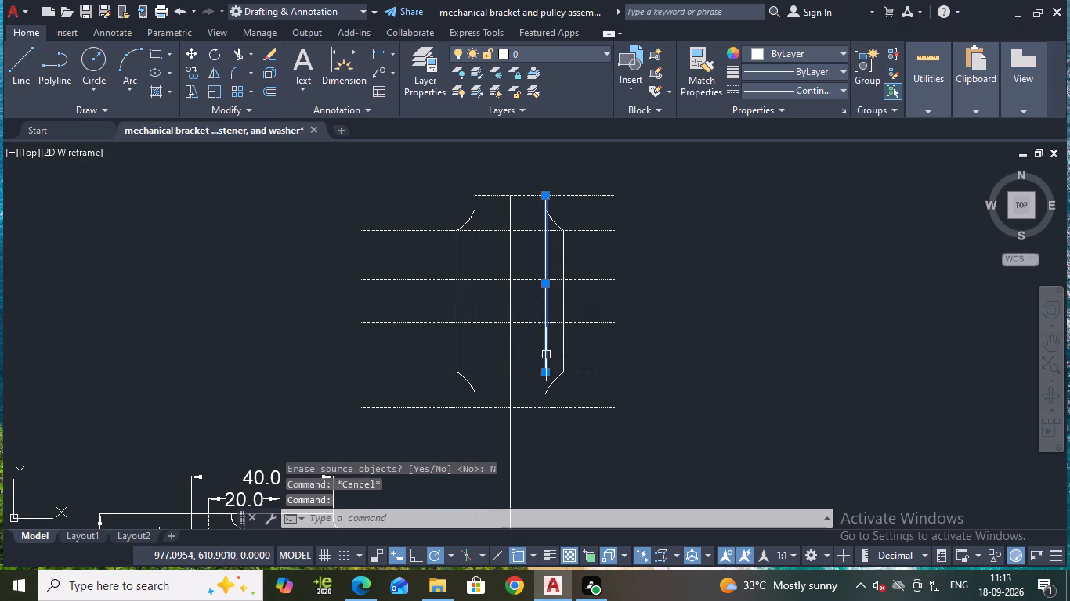
{"action": "left_click", "coordinate": [544, 372]}
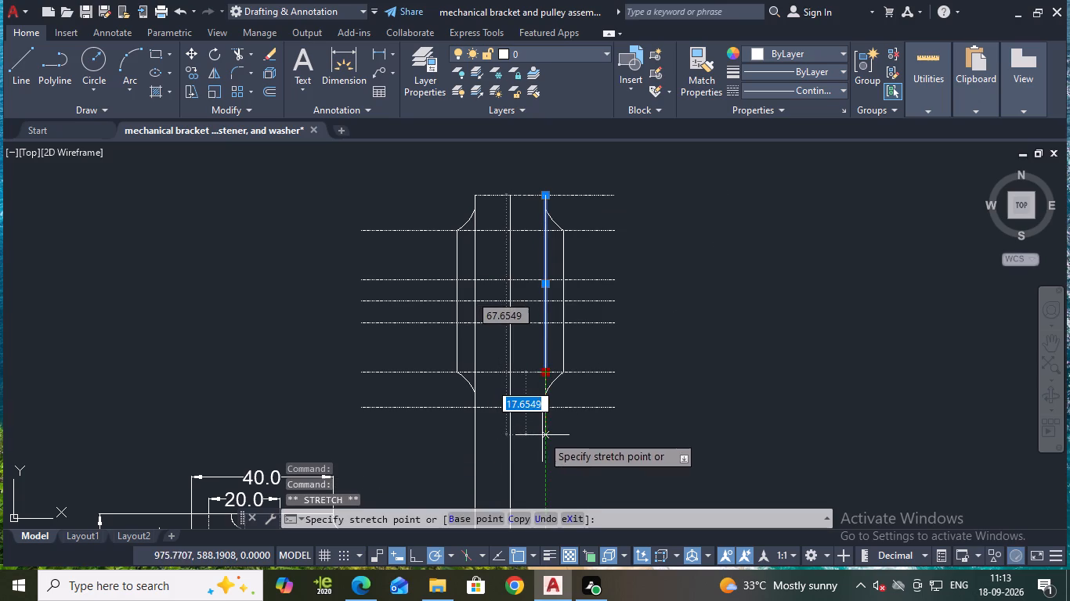
{"action": "left_click", "coordinate": [548, 435]}
{"action": "key", "text": "Escape"}
Trim the inner right line below the lowest dashed line, that dashed line's left overhang and the top dashed line's right overhang.
{"action": "type", "text": "tr"}
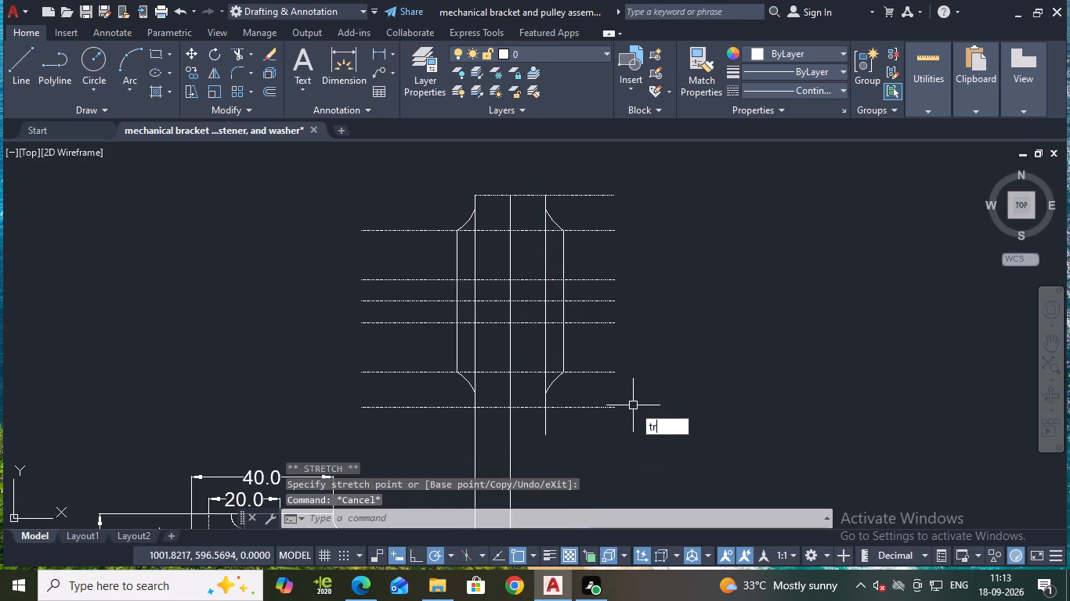
{"action": "key", "text": "Return"}
{"action": "left_click", "coordinate": [545, 421]}
{"action": "scroll", "coordinate": [551, 422], "scroll_direction": "up", "scroll_amount": 2}
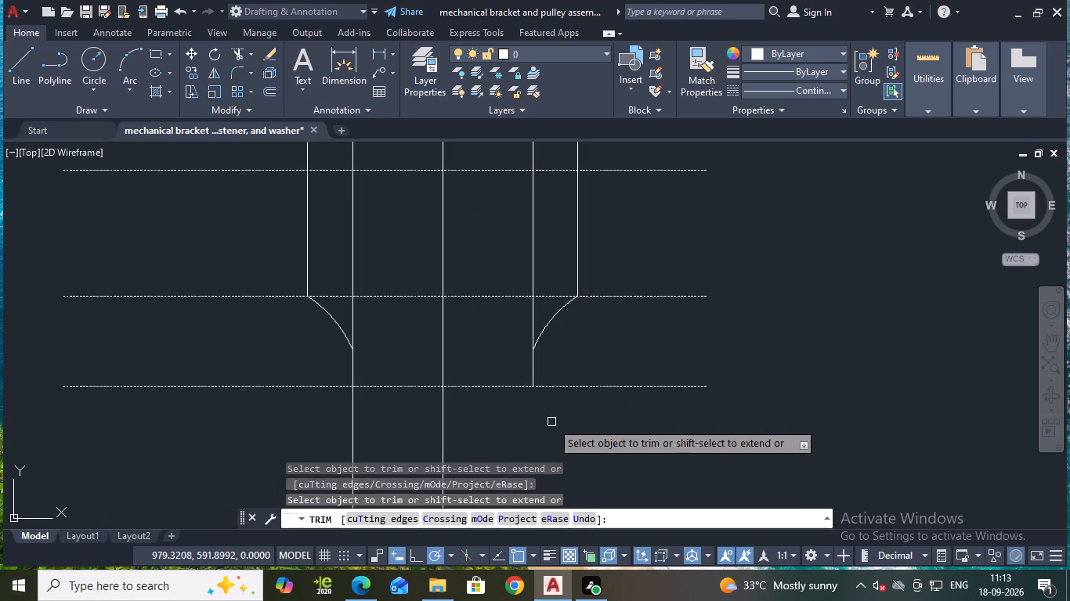
{"action": "scroll", "coordinate": [541, 419], "scroll_direction": "down", "scroll_amount": 1}
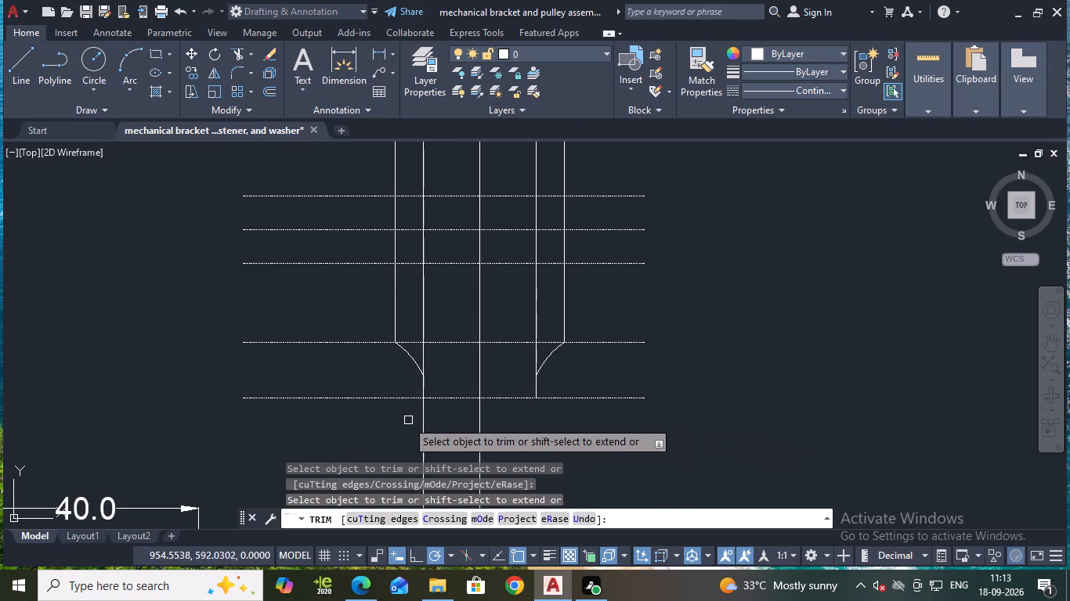
{"action": "scroll", "coordinate": [399, 418], "scroll_direction": "down", "scroll_amount": 1}
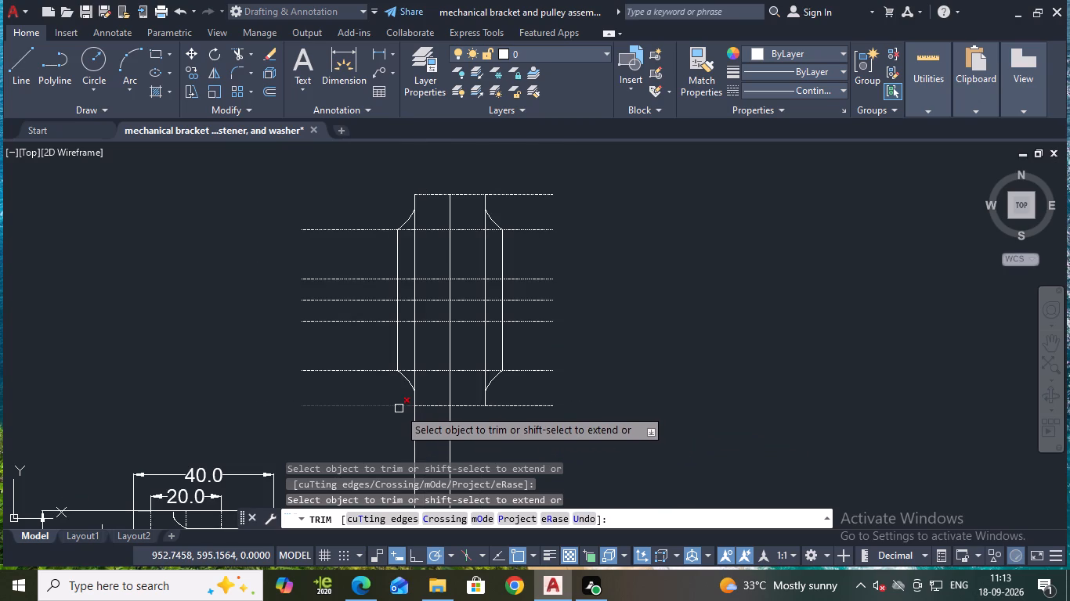
{"action": "middle_click_drag", "start_coordinate": [523, 442], "coordinate": [564, 410]}
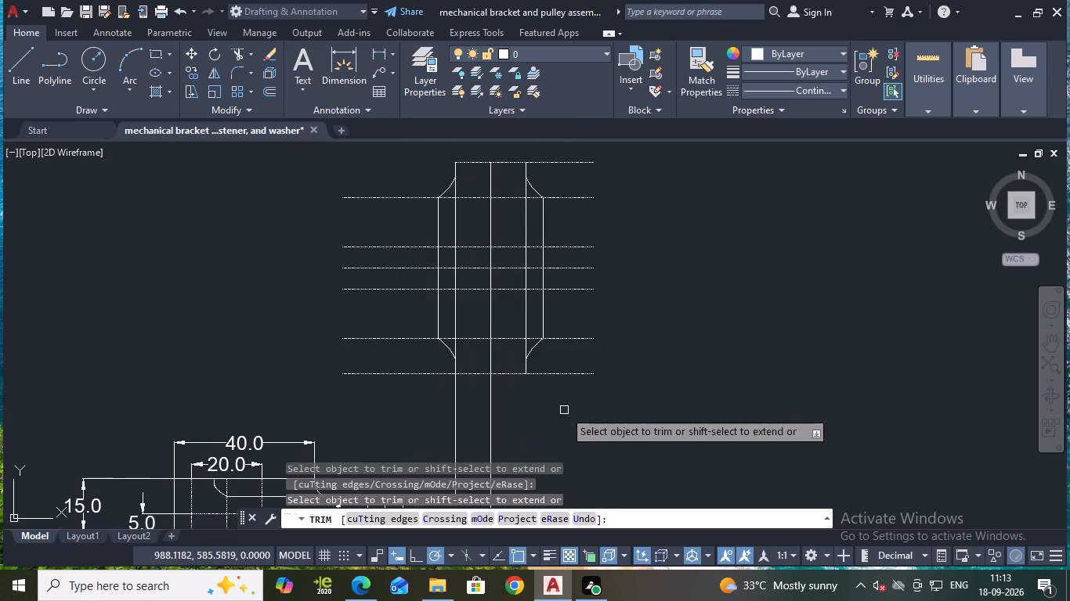
{"action": "left_click", "coordinate": [440, 372]}
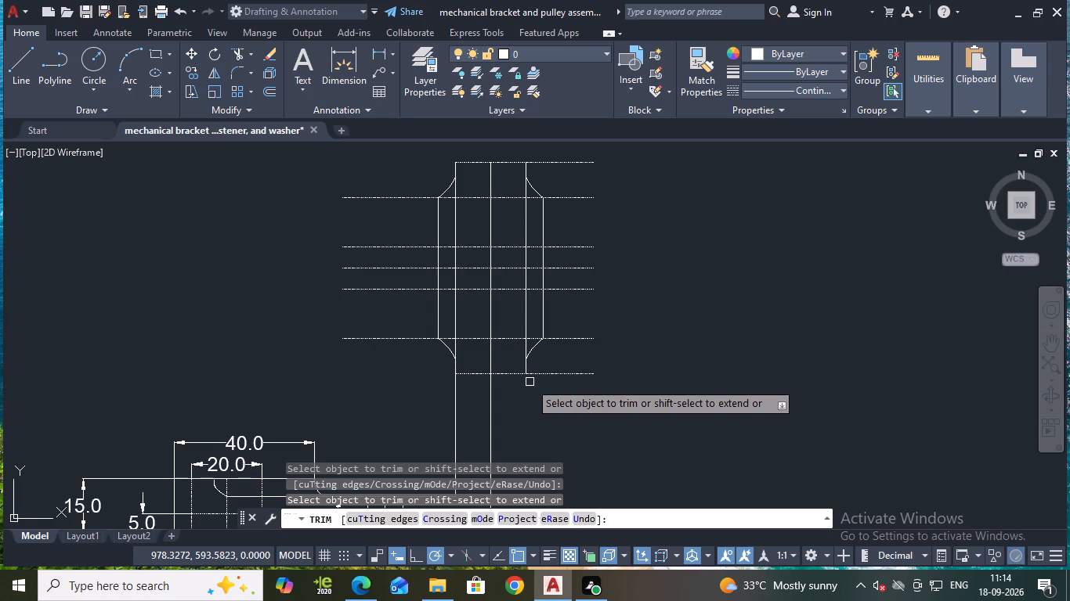
{"action": "middle_click_drag", "start_coordinate": [648, 277], "coordinate": [673, 326]}
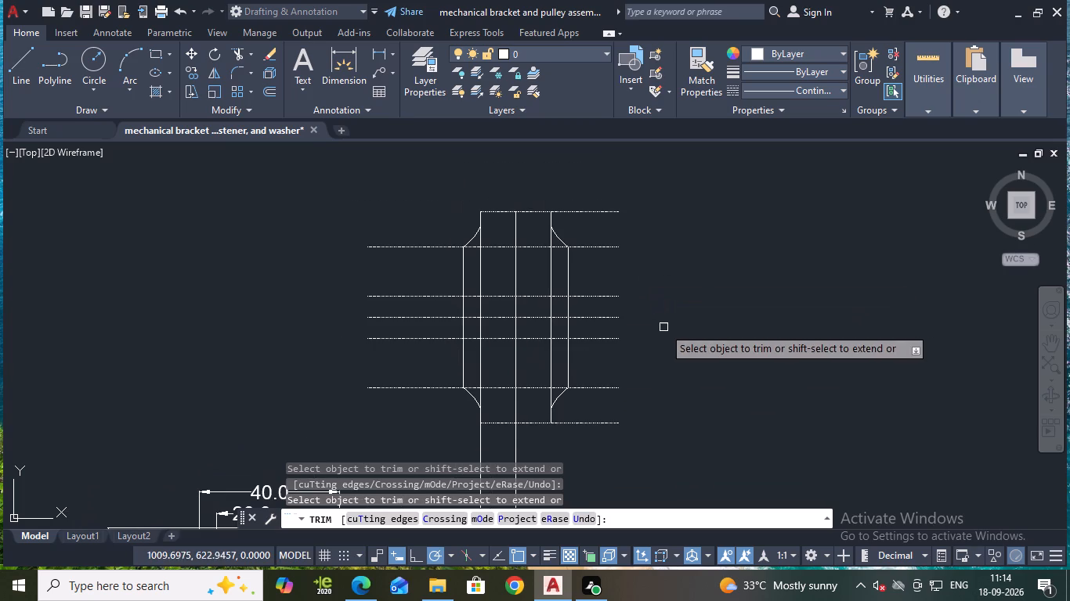
{"action": "left_click", "coordinate": [574, 209]}
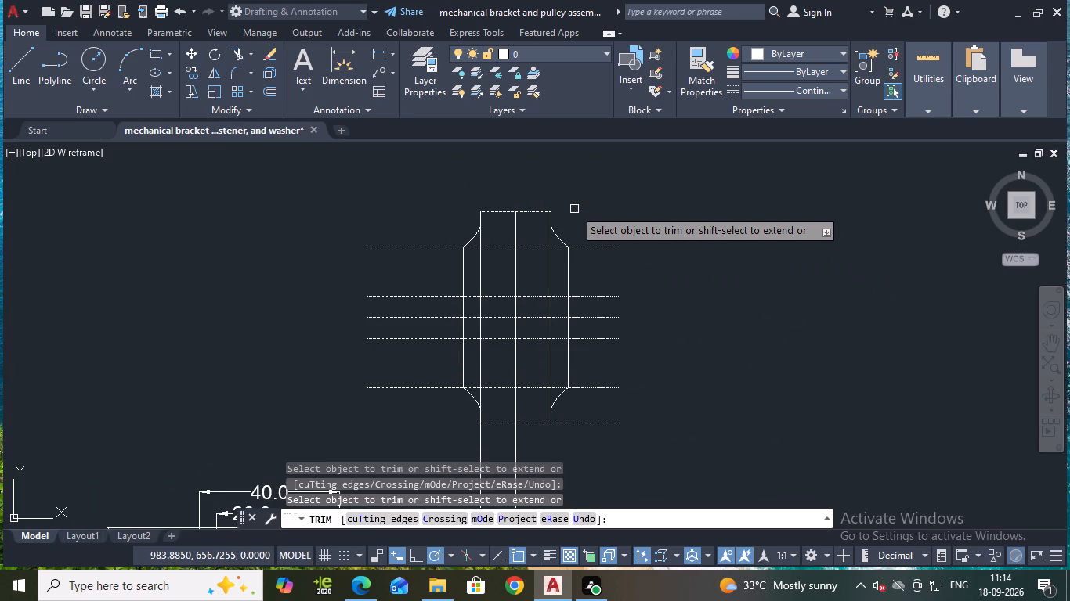
{"action": "key", "text": "Escape"}
Change the hub's trimmed top edge to a solid linetype.
{"action": "left_click", "coordinate": [540, 214]}
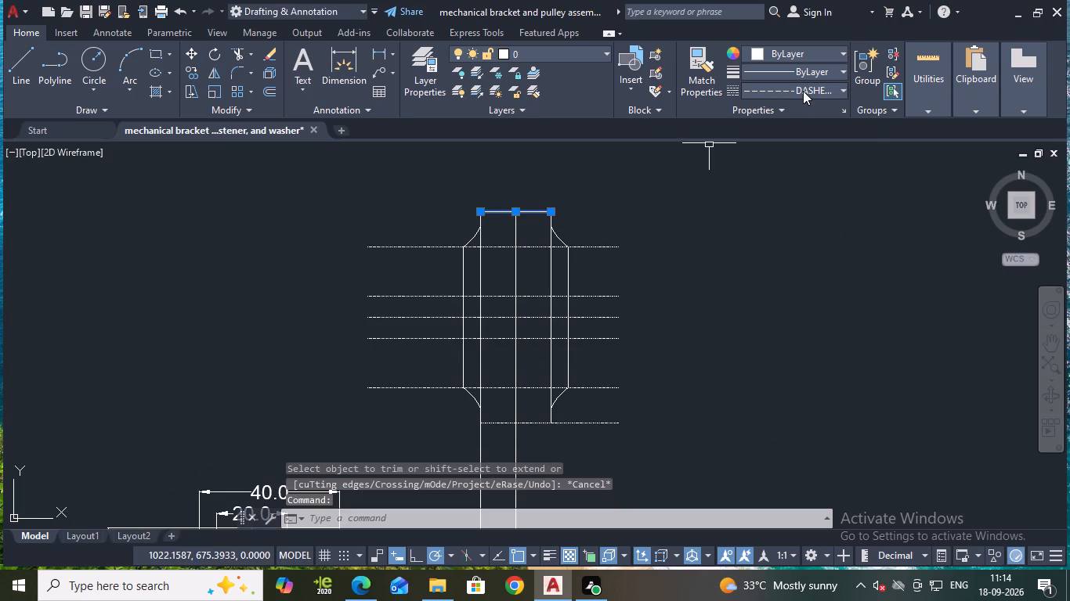
{"action": "left_click", "coordinate": [803, 91]}
{"action": "left_click", "coordinate": [804, 108]}
{"action": "key", "text": "Escape"}
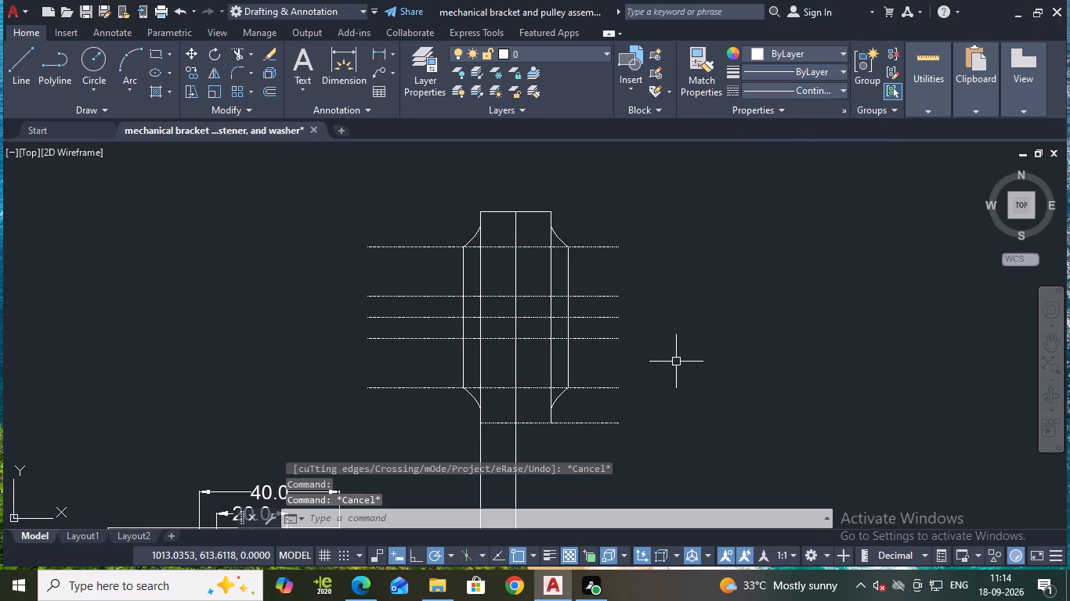
Add a vertical linear dimension between the dashed lines at the ends of the hub's outer sides, placed left of the hub.
{"action": "middle_click_drag", "start_coordinate": [685, 365], "coordinate": [715, 330]}
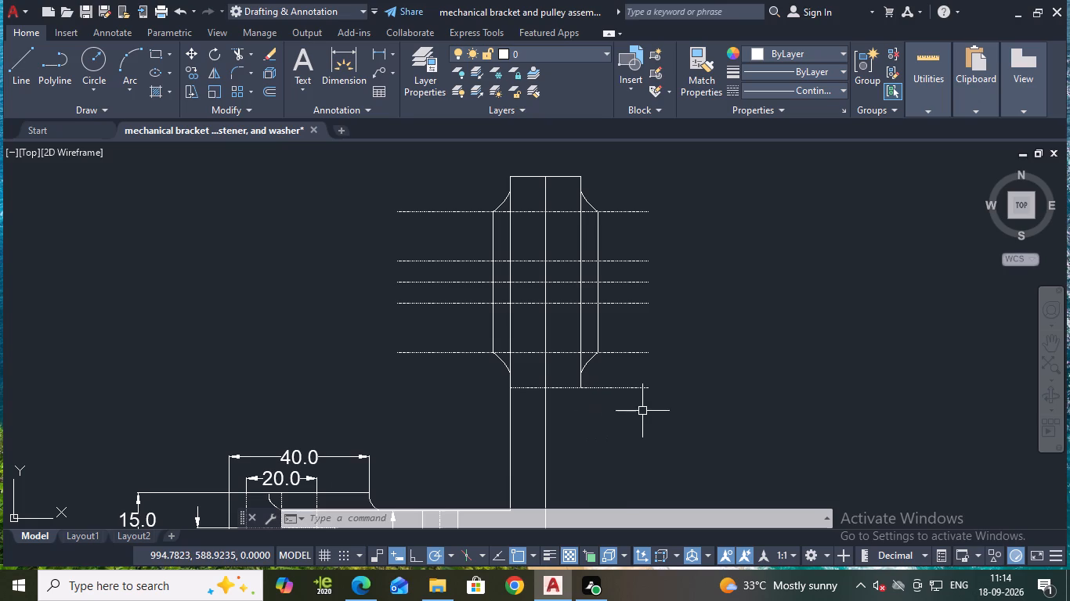
{"action": "left_click", "coordinate": [375, 56]}
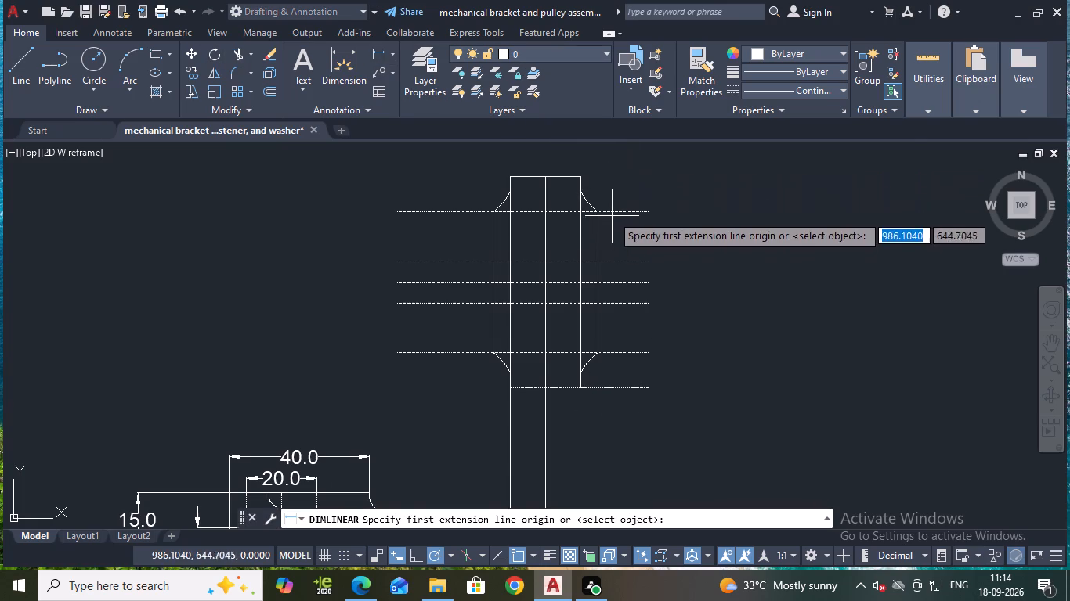
{"action": "left_click", "coordinate": [453, 213]}
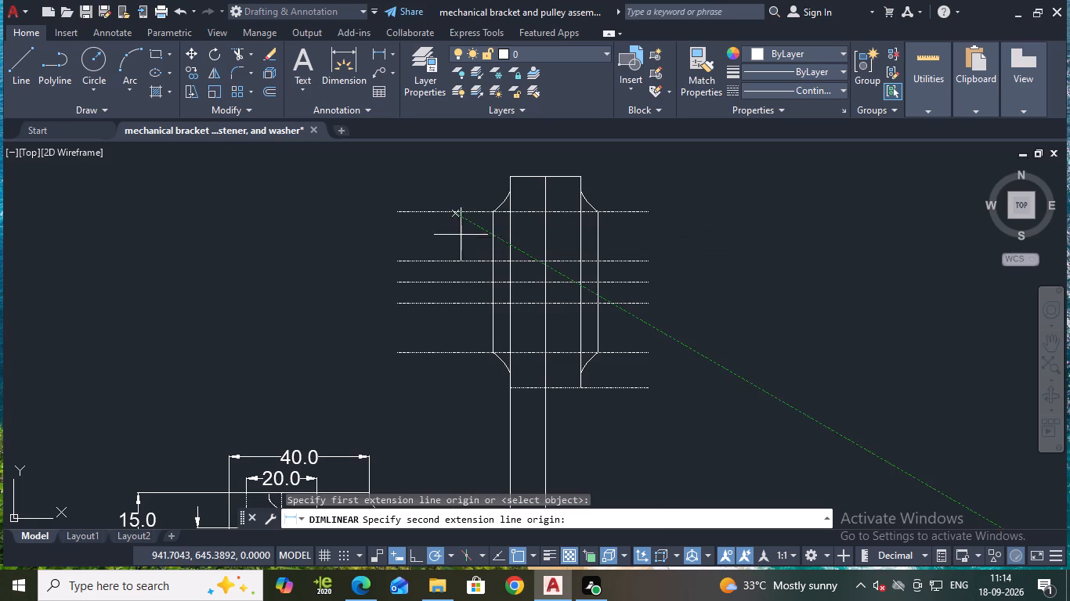
{"action": "left_click", "coordinate": [450, 353]}
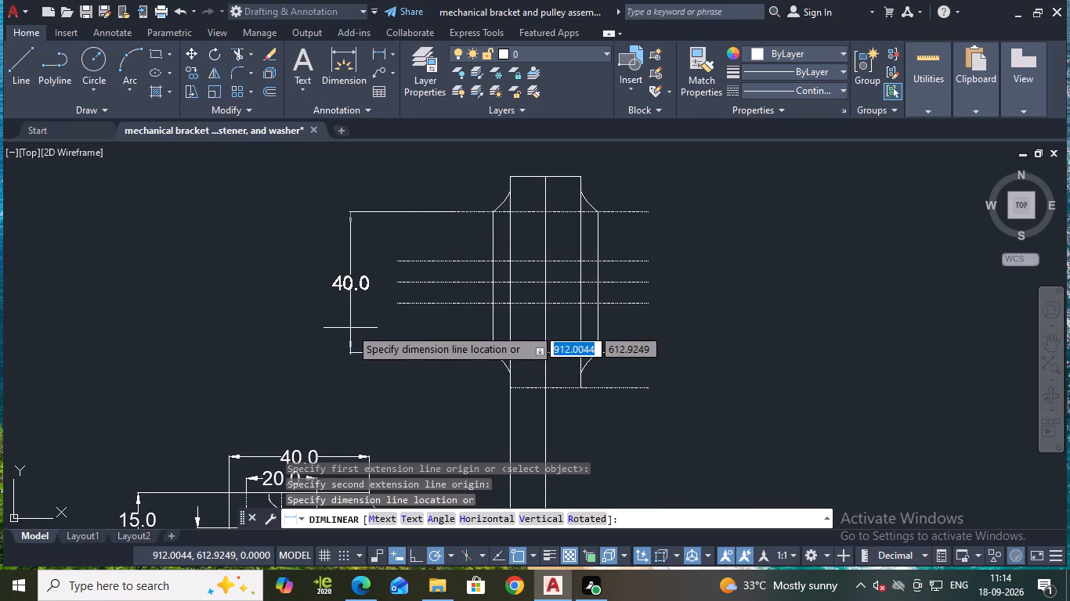
{"action": "left_click", "coordinate": [348, 328]}
{"action": "key", "text": "Escape"}
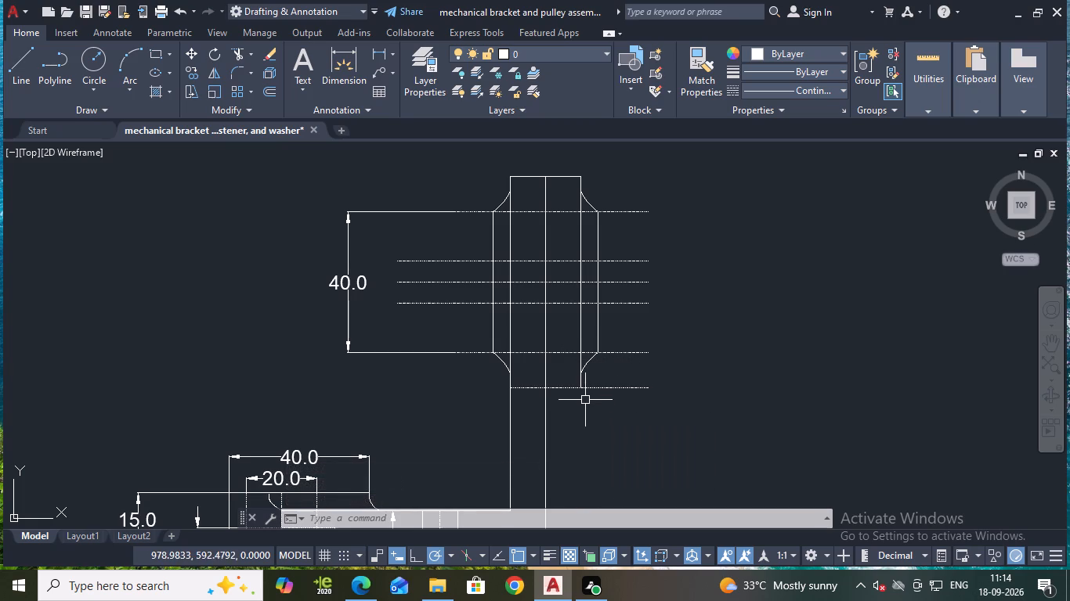
{"action": "key", "text": "Escape"}
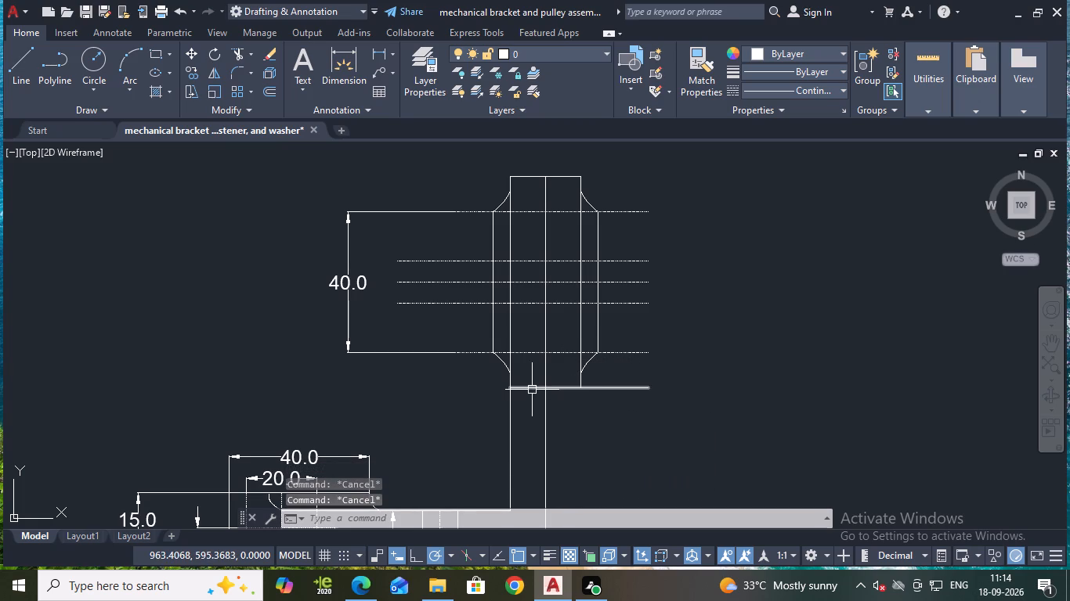
Trim the lowest dashed line between the upright's two sides and its overhang beyond the hub's inner right line.
{"action": "type", "text": "tr"}
{"action": "key", "text": "Return"}
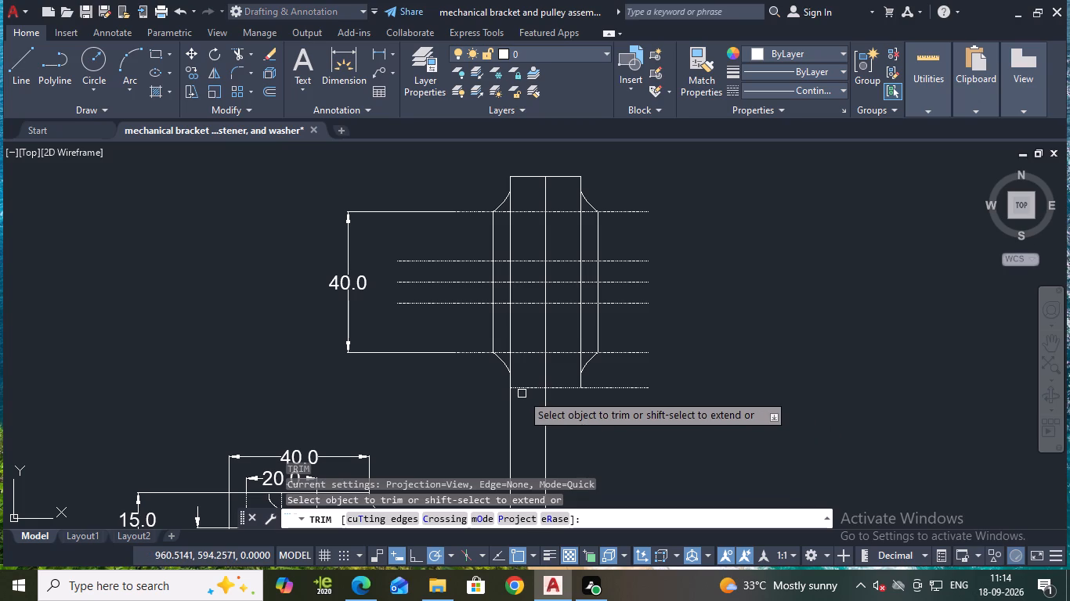
{"action": "left_click", "coordinate": [522, 387]}
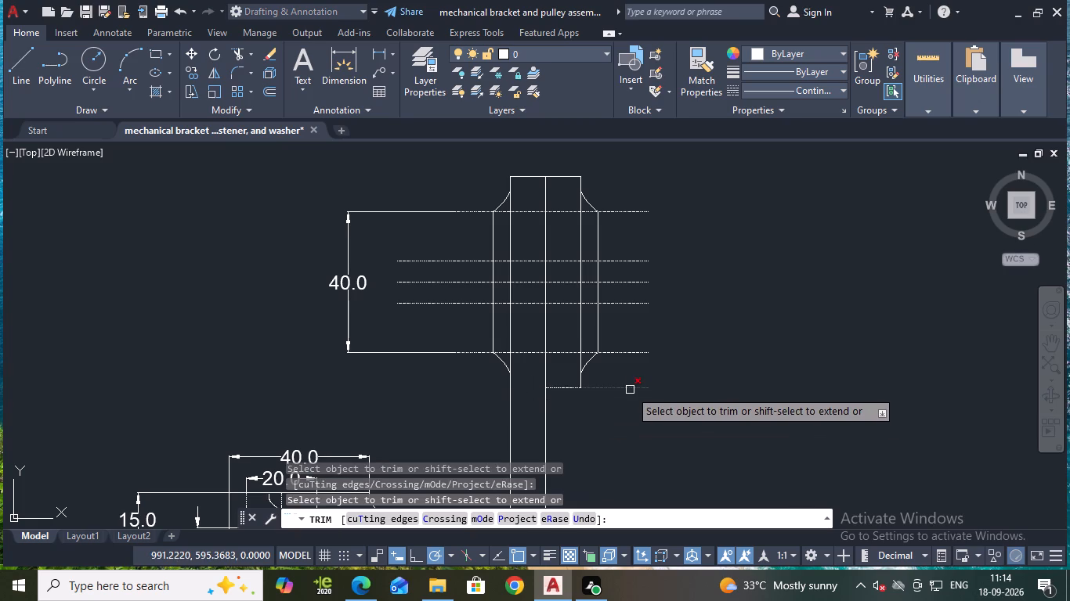
{"action": "left_click", "coordinate": [629, 389]}
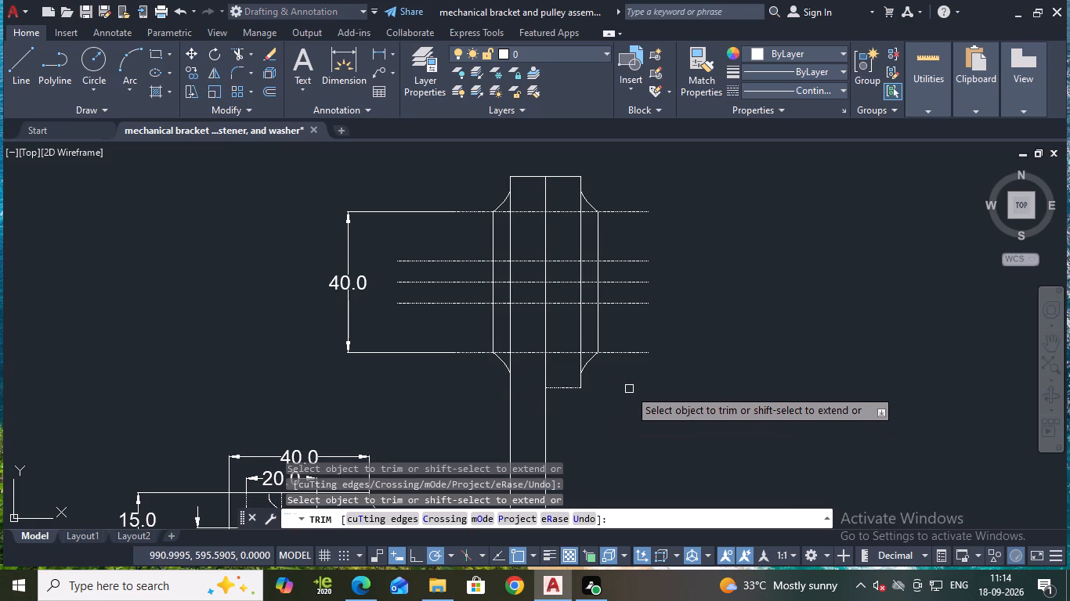
{"action": "key", "text": "Escape"}
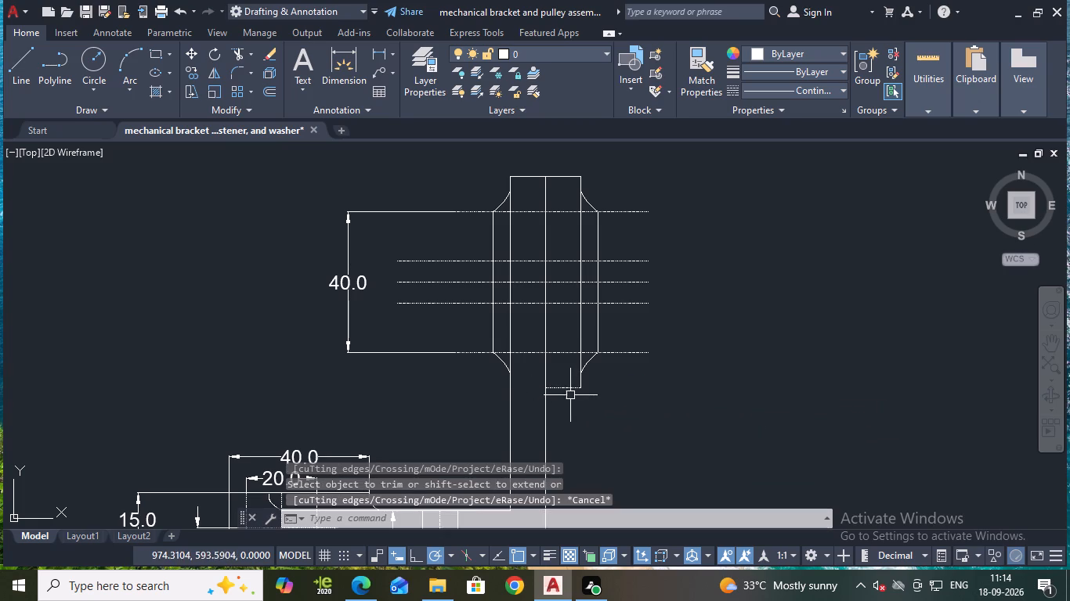
Change the linetype of the hub's trimmed bottom edge to ByLayer.
{"action": "left_click", "coordinate": [566, 390]}
{"action": "left_click", "coordinate": [783, 93]}
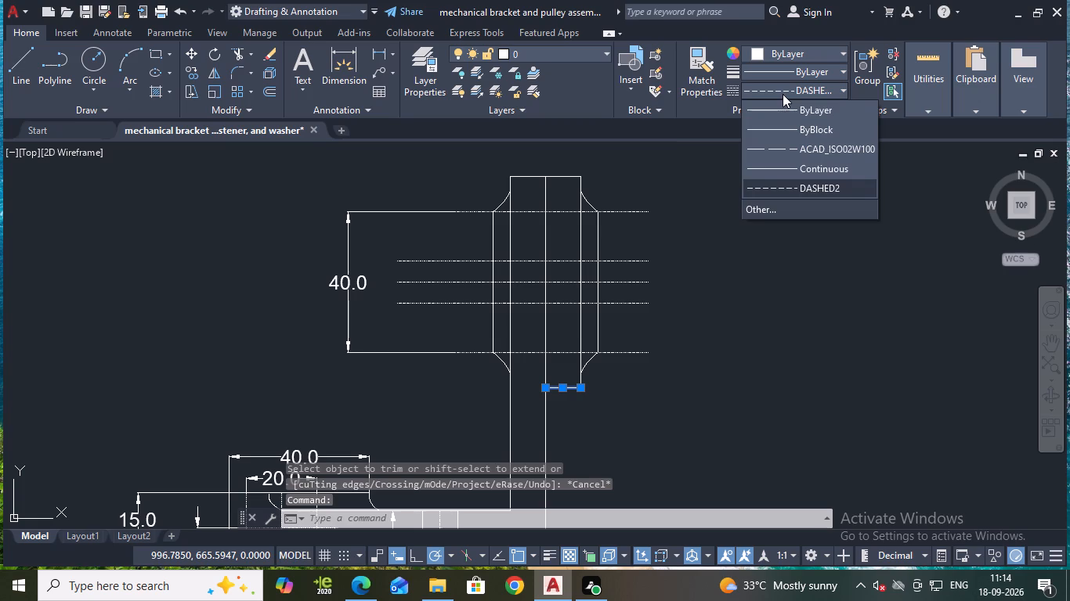
{"action": "left_click", "coordinate": [783, 103]}
{"action": "key", "text": "Escape"}
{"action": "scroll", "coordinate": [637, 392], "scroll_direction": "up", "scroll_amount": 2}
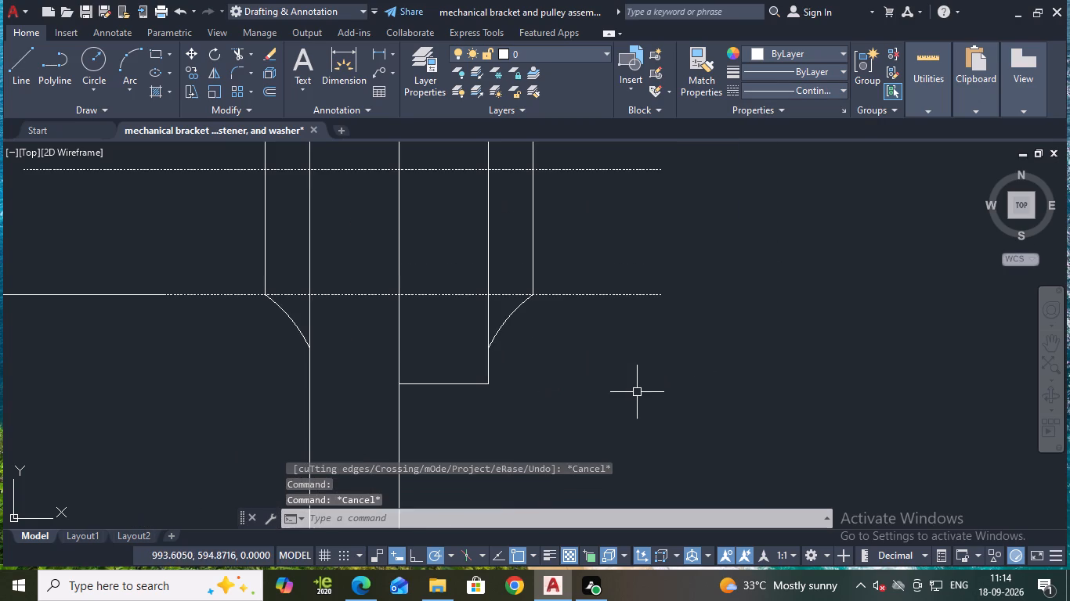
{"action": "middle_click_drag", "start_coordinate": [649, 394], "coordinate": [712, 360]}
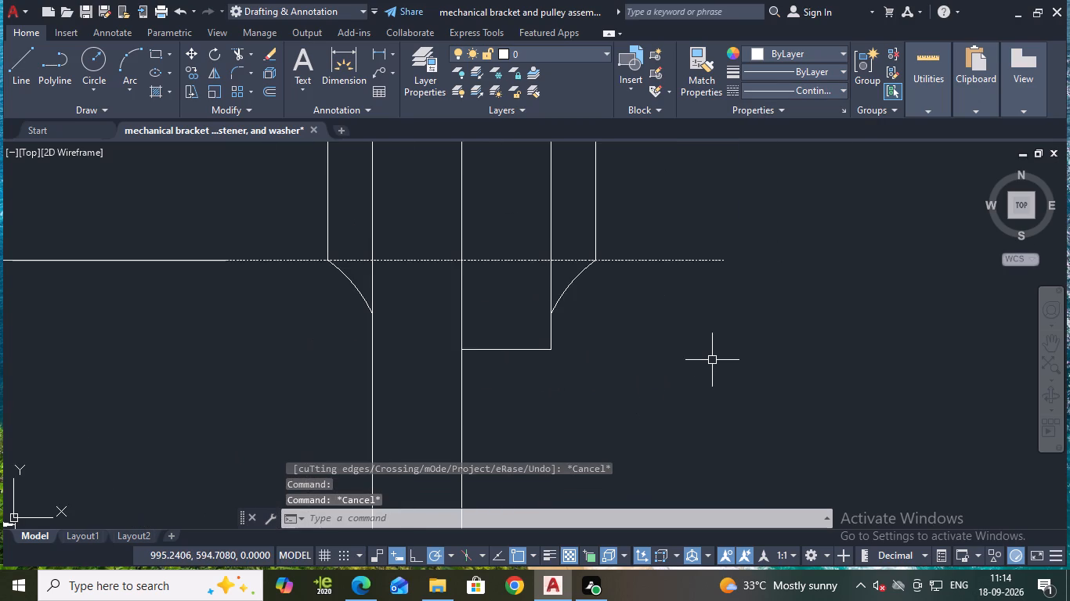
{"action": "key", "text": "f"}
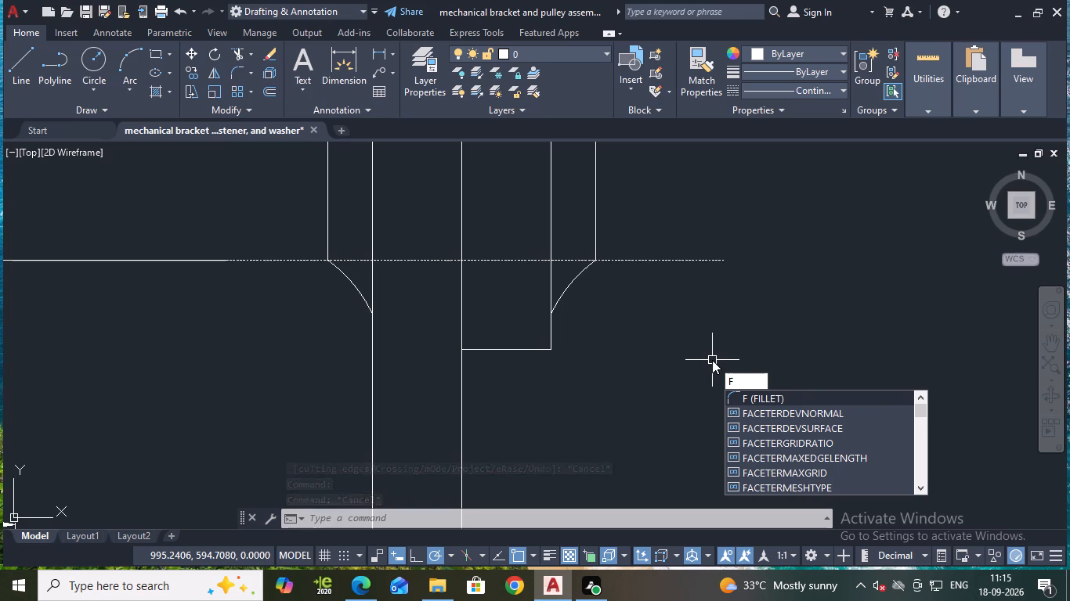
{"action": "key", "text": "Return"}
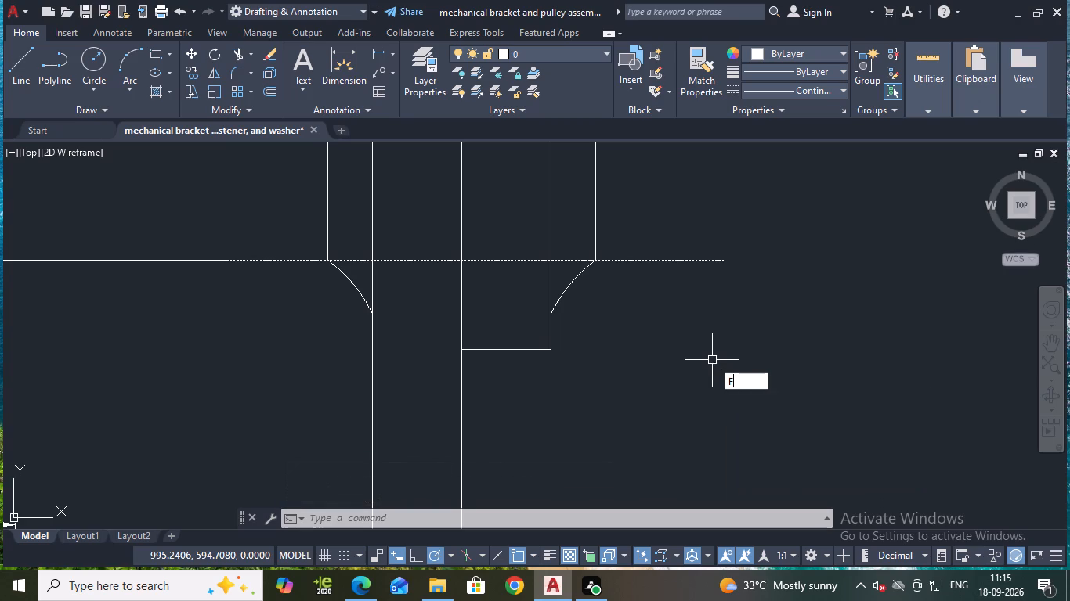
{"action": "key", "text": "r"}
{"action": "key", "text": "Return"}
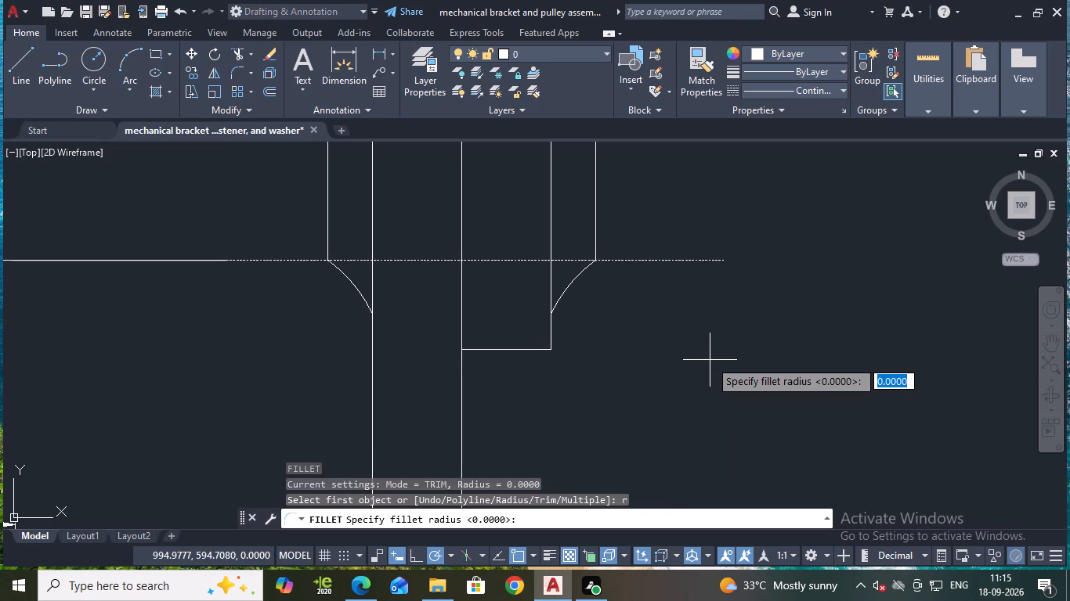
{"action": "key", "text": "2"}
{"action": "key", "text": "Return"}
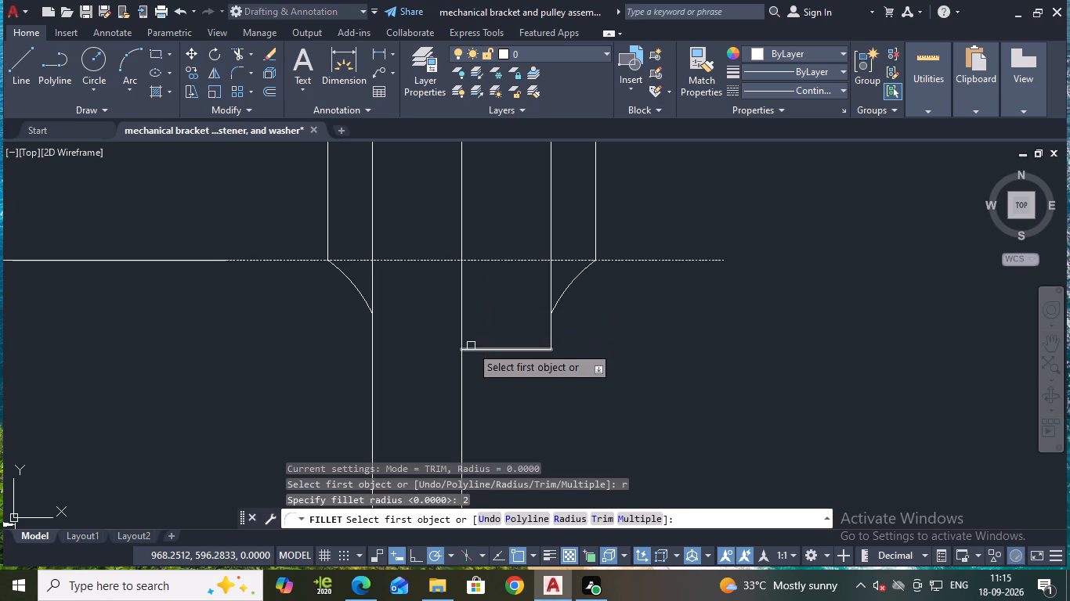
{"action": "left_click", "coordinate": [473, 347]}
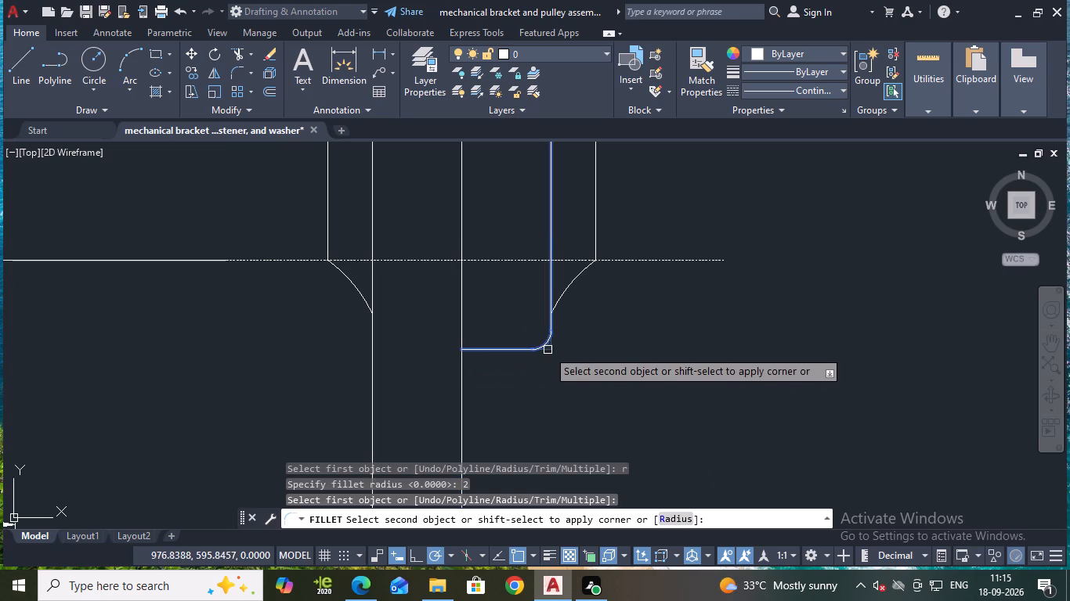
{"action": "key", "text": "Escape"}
Fillet the corner between the hub's bottom edge and the upright's right side with a radius of 1.
{"action": "key", "text": "f"}
{"action": "key", "text": "Return"}
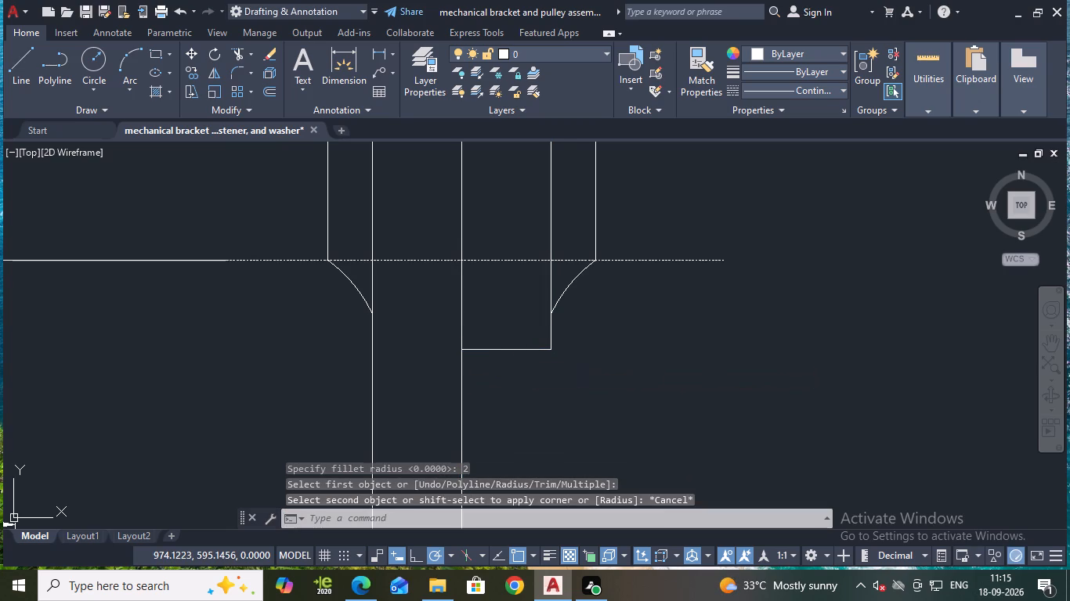
{"action": "key", "text": "r"}
{"action": "key", "text": "Return"}
{"action": "key", "text": "1"}
{"action": "key", "text": "Return"}
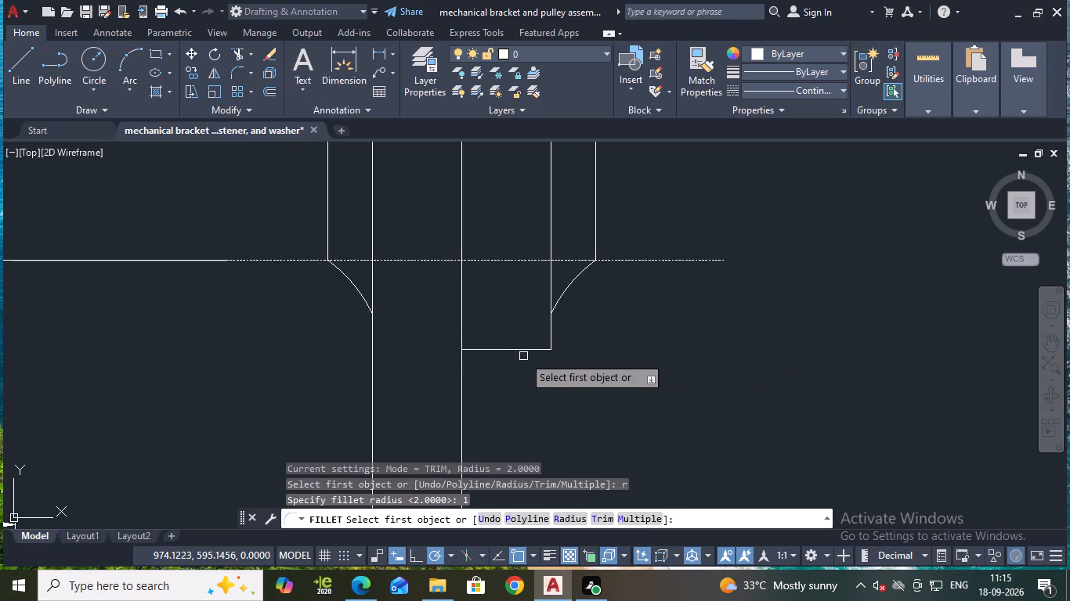
{"action": "left_click", "coordinate": [472, 347]}
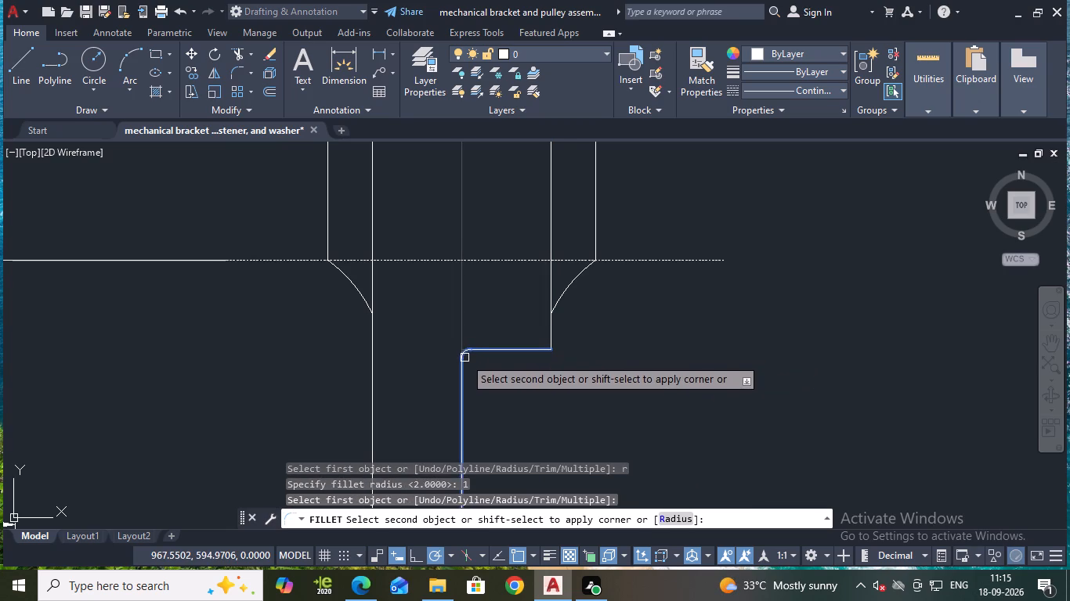
{"action": "left_click", "coordinate": [465, 358]}
{"action": "scroll", "coordinate": [507, 349], "scroll_direction": "down", "scroll_amount": 2}
{"action": "middle_click_drag", "start_coordinate": [636, 340], "coordinate": [624, 383]}
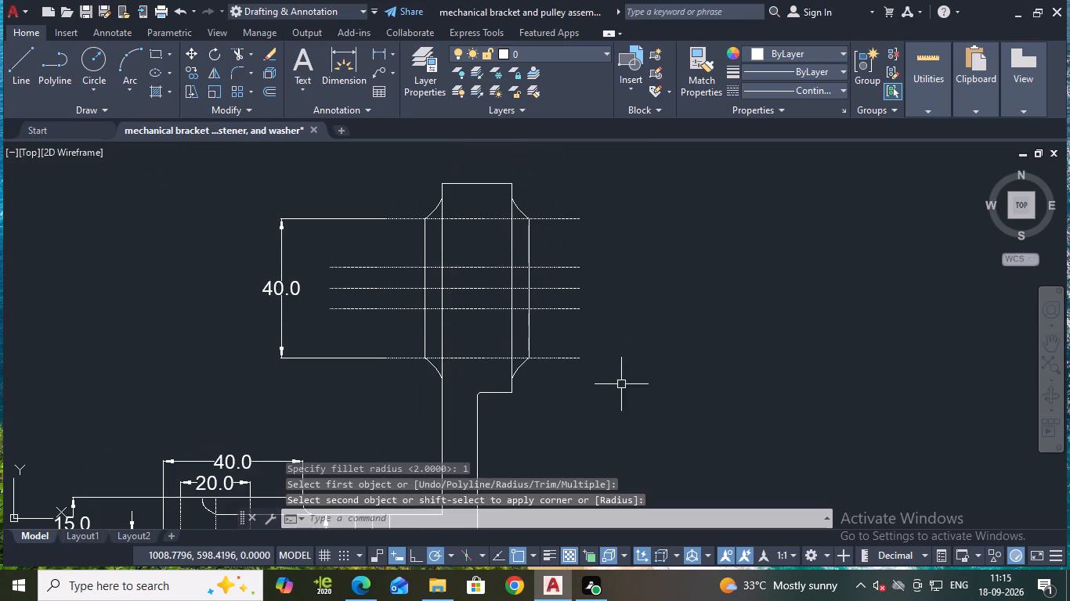
{"action": "key", "text": "Escape"}
Stretch the top end of the upright's right vertical line back up to the hub's top edge.
{"action": "left_click", "coordinate": [478, 423]}
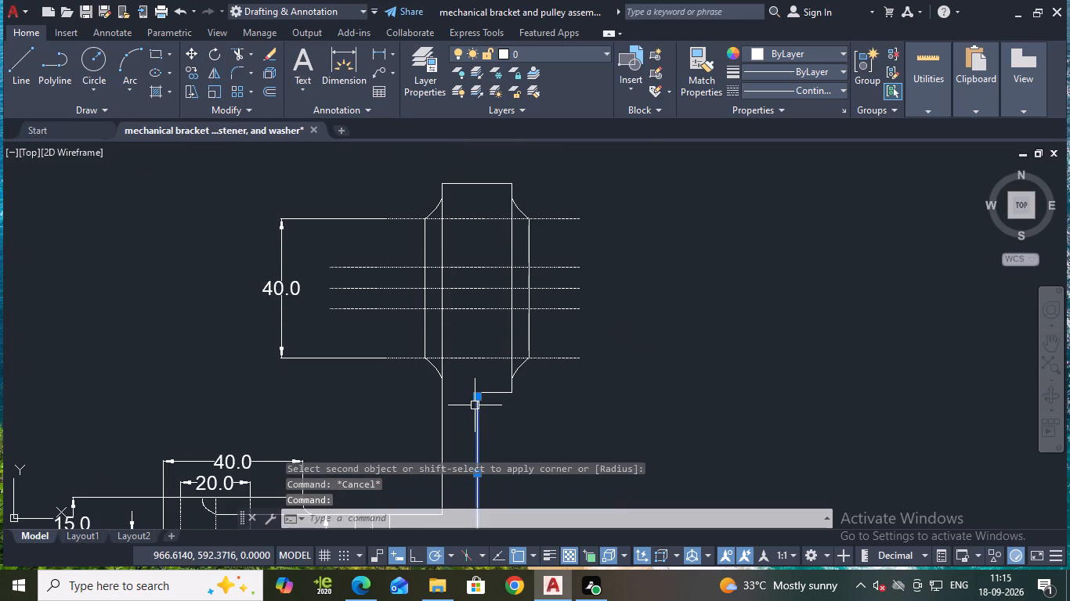
{"action": "left_click", "coordinate": [476, 397]}
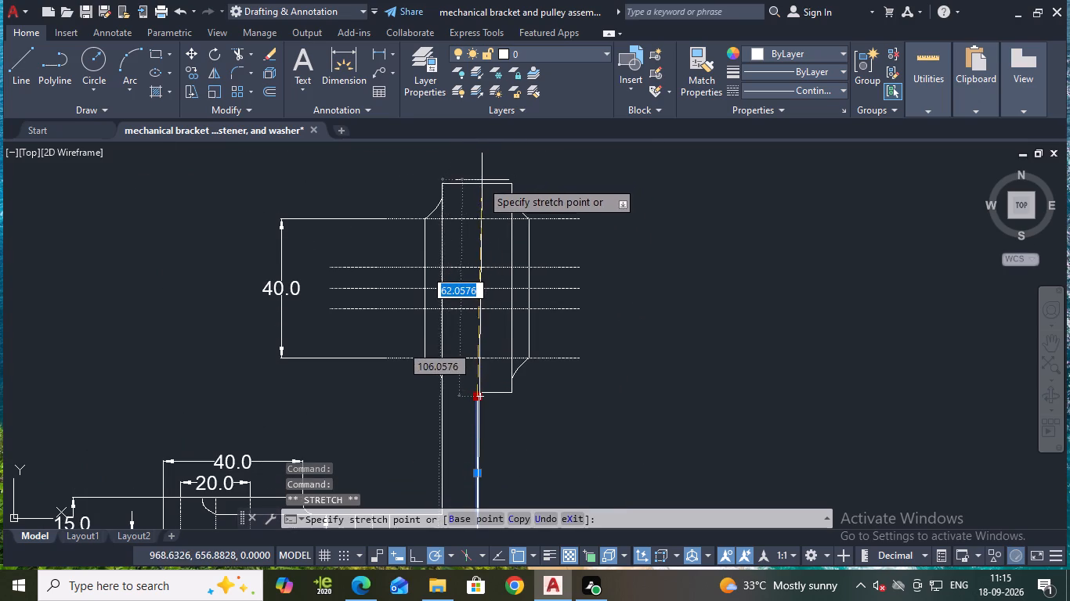
{"action": "left_click", "coordinate": [479, 182]}
{"action": "key", "text": "Escape"}
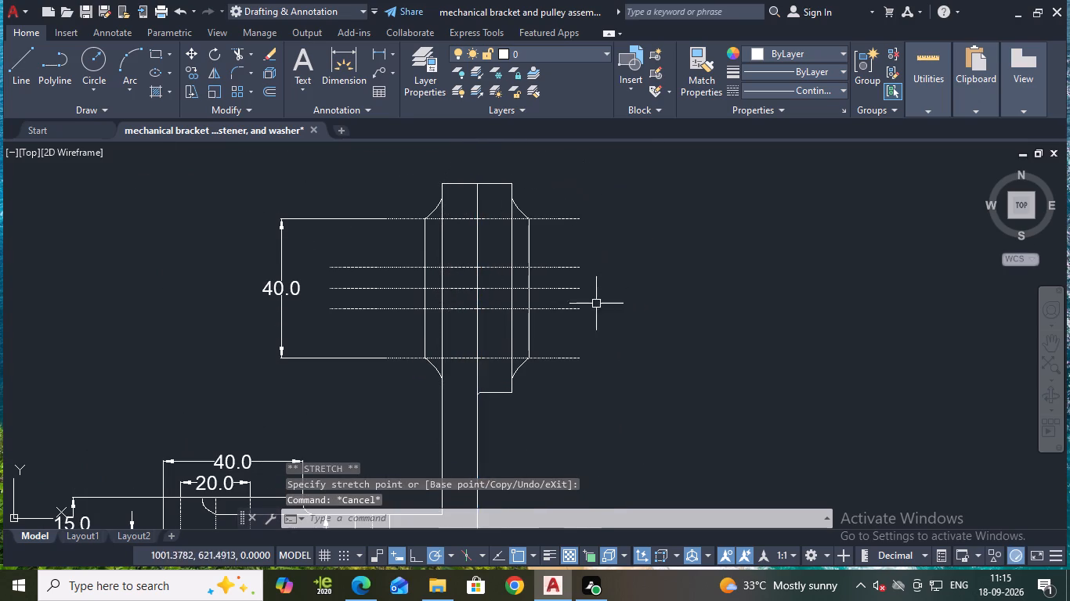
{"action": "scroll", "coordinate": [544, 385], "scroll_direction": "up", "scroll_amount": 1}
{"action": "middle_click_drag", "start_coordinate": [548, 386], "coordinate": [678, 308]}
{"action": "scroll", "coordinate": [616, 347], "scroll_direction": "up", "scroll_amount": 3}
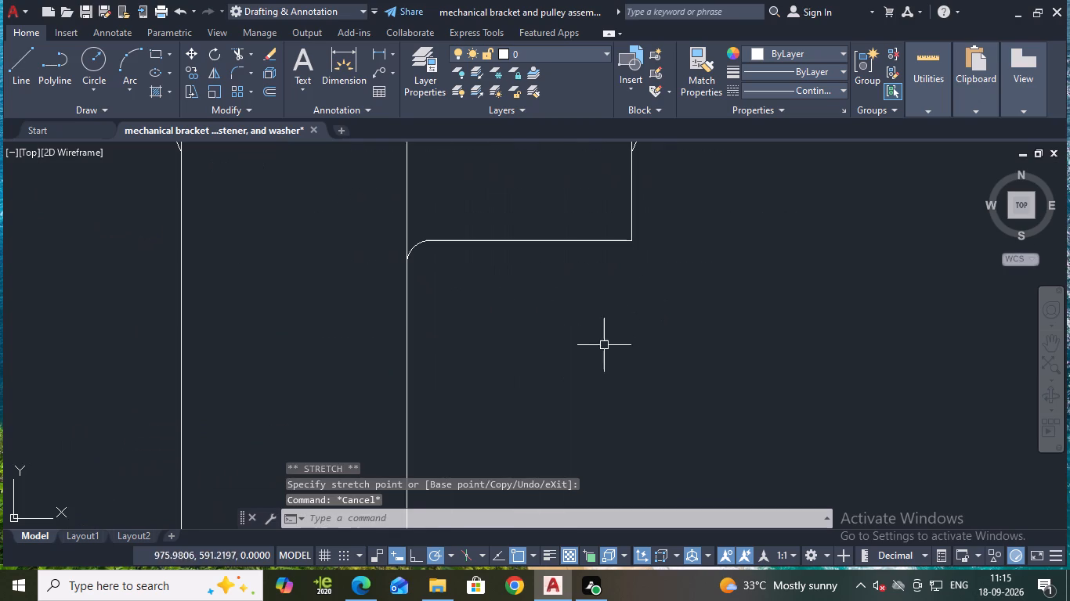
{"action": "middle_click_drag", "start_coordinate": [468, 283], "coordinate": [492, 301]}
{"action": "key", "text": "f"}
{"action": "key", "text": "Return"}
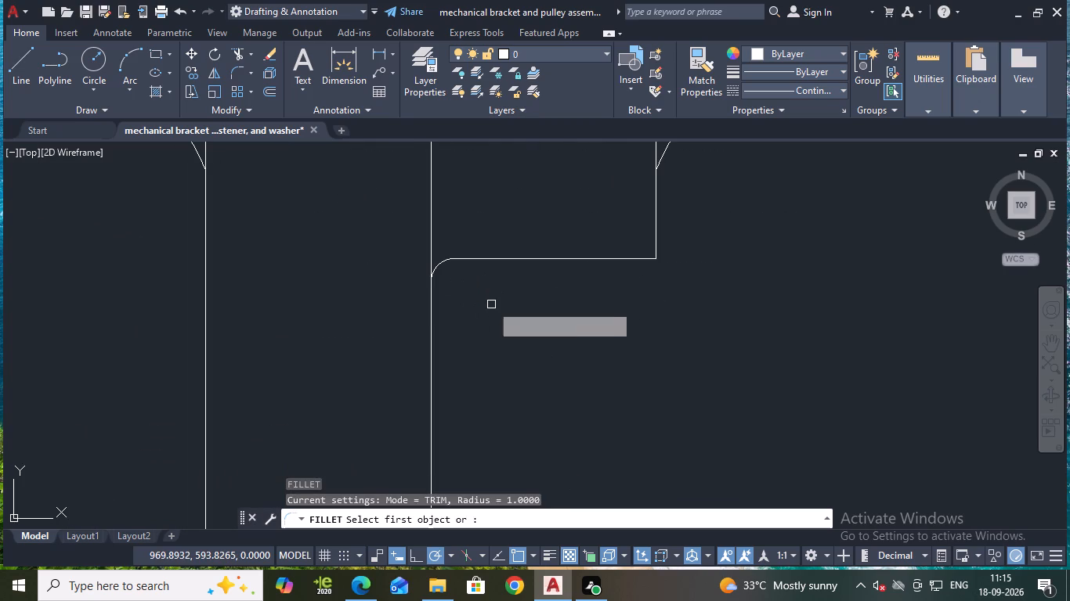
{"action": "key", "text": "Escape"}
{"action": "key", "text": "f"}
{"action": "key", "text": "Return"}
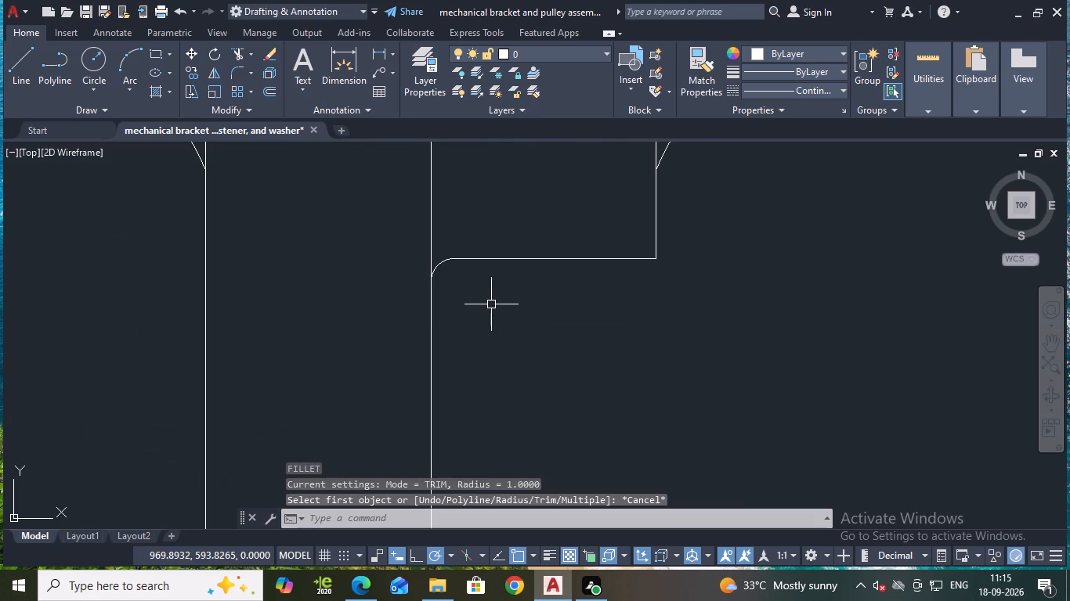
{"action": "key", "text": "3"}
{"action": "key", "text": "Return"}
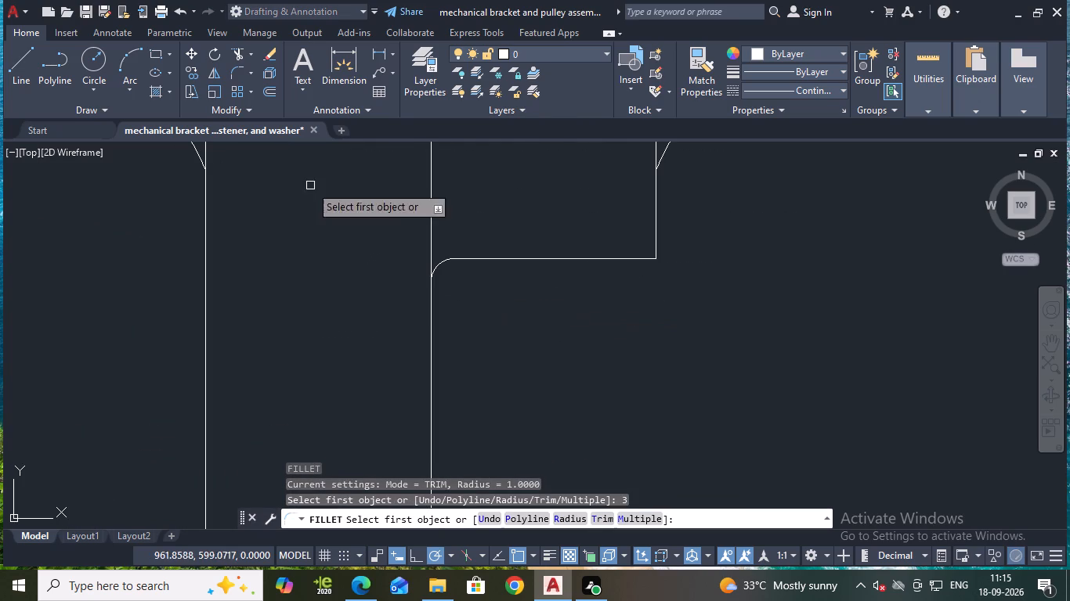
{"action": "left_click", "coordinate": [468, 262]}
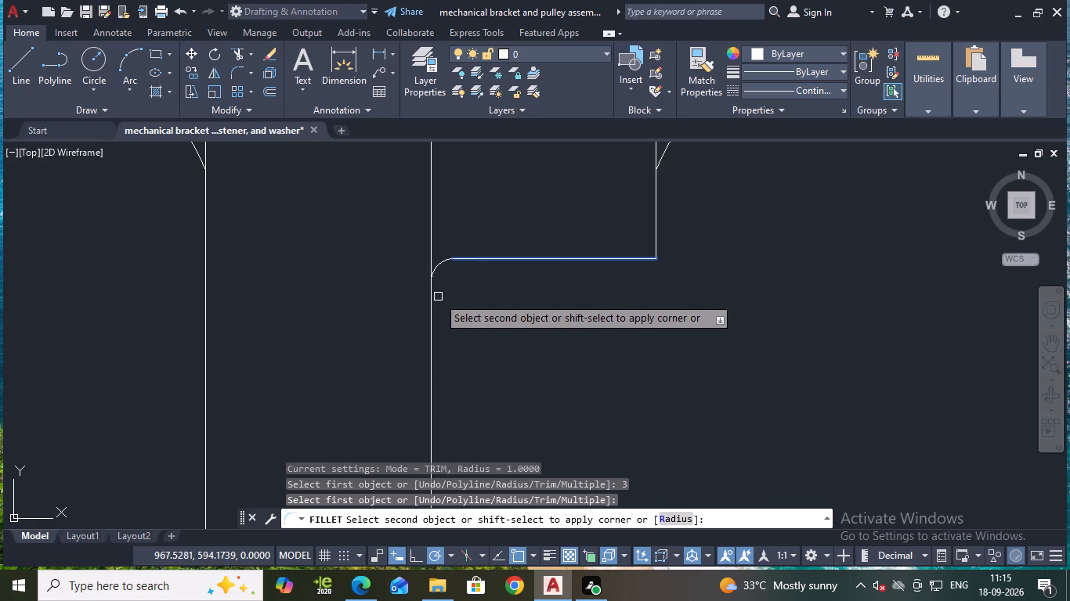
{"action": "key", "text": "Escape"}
Save the drawing.
{"action": "scroll", "coordinate": [500, 290], "scroll_direction": "down", "scroll_amount": 3}
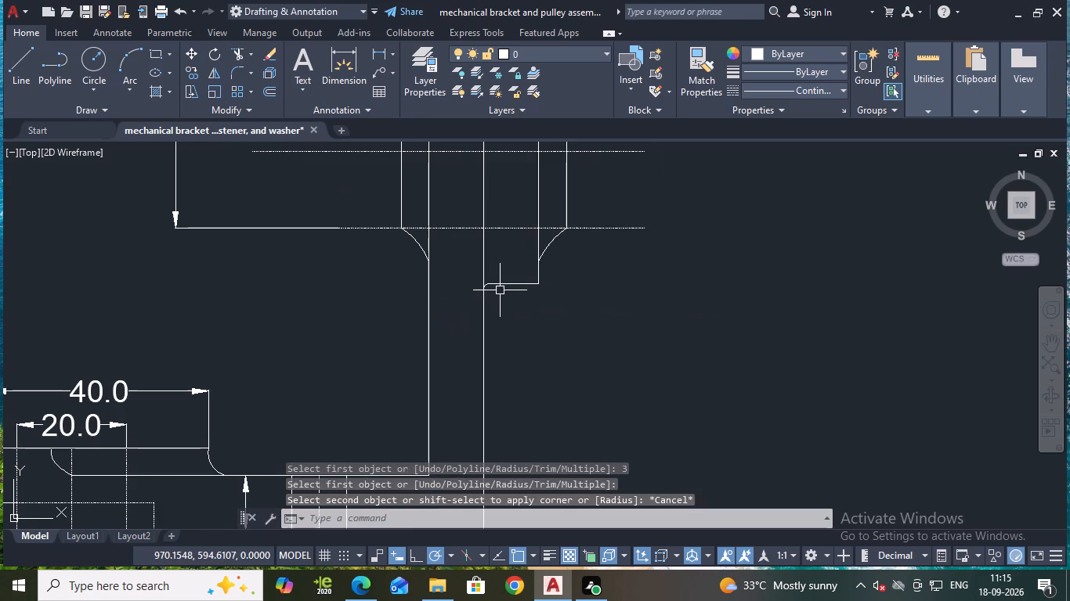
{"action": "middle_click_drag", "start_coordinate": [674, 271], "coordinate": [671, 359]}
{"action": "middle_click_drag", "start_coordinate": [681, 316], "coordinate": [690, 344]}
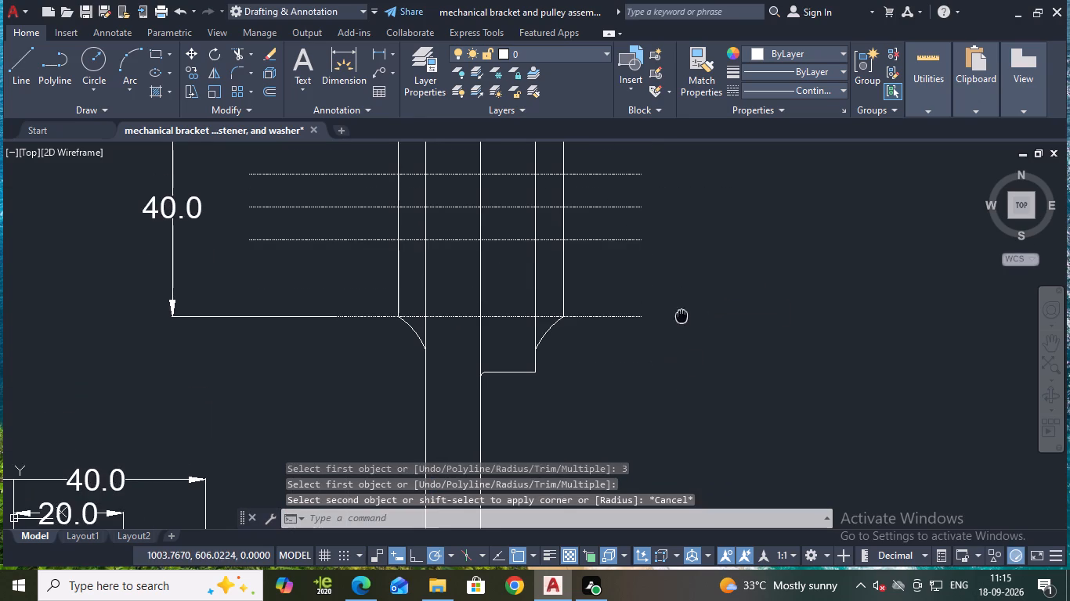
{"action": "middle_click_drag", "start_coordinate": [690, 344], "coordinate": [685, 364]}
{"action": "scroll", "coordinate": [671, 262], "scroll_direction": "down", "scroll_amount": 1}
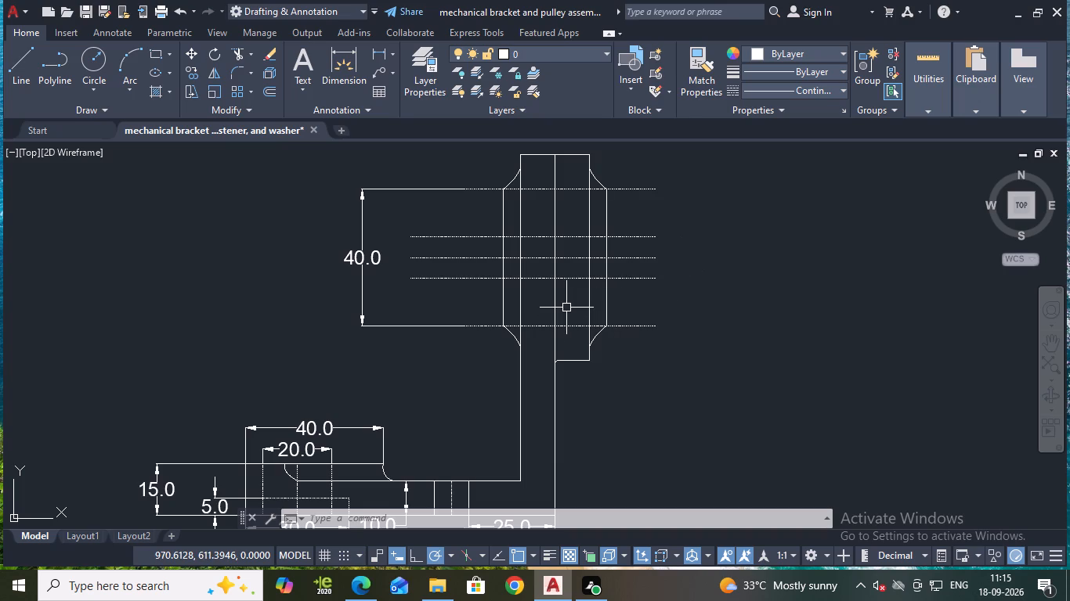
{"action": "key", "text": "ctrl+s"}
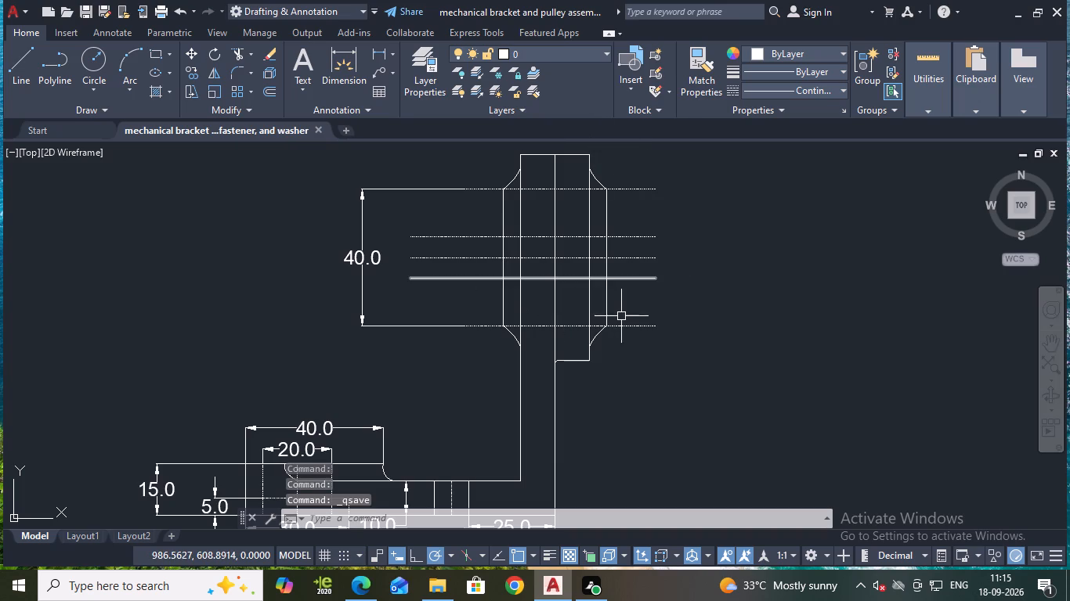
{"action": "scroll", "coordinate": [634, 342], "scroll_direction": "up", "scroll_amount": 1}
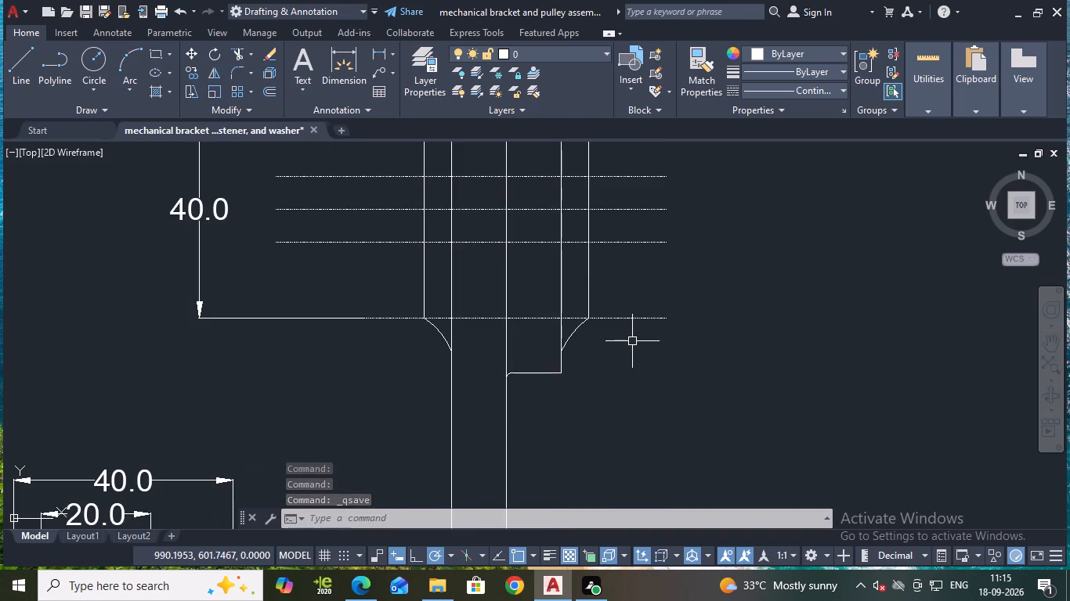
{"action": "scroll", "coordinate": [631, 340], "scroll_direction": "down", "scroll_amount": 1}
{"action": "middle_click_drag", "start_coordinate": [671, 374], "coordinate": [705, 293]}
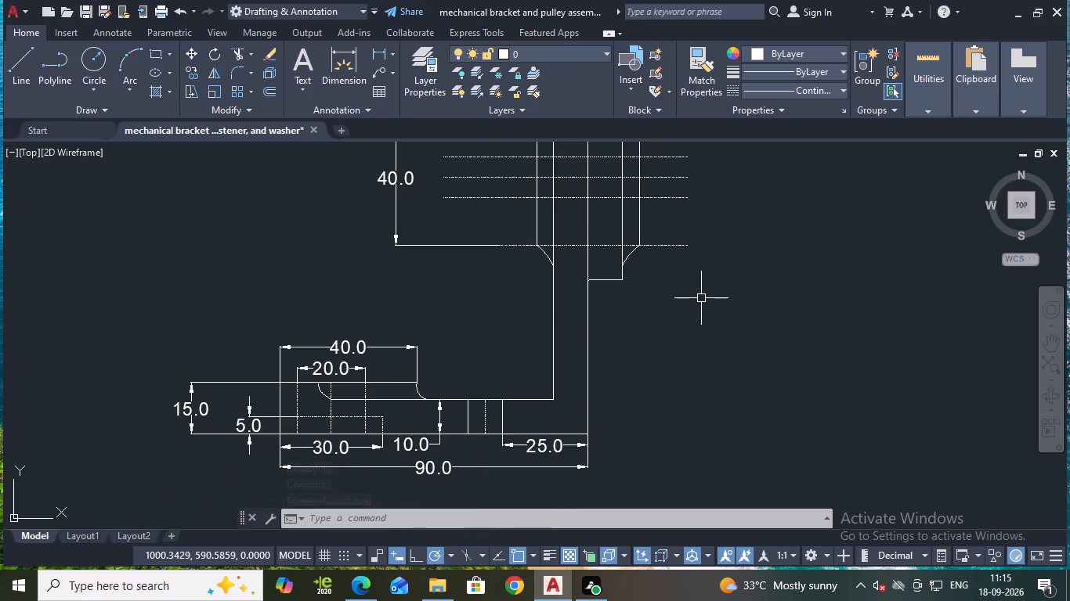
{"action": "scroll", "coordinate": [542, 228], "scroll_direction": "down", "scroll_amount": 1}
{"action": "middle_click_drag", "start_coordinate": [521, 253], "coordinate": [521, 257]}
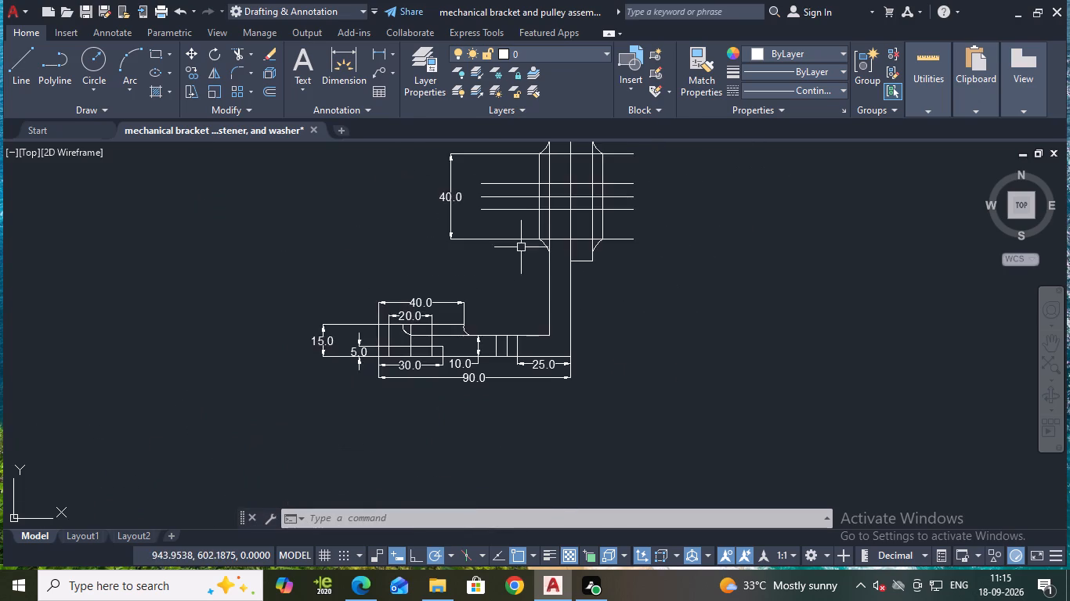
Trim the three middle dashed horizontal lines where they overhang the hub's left side.
{"action": "middle_click_drag", "start_coordinate": [521, 257], "coordinate": [484, 336]}
{"action": "scroll", "coordinate": [499, 278], "scroll_direction": "up", "scroll_amount": 2}
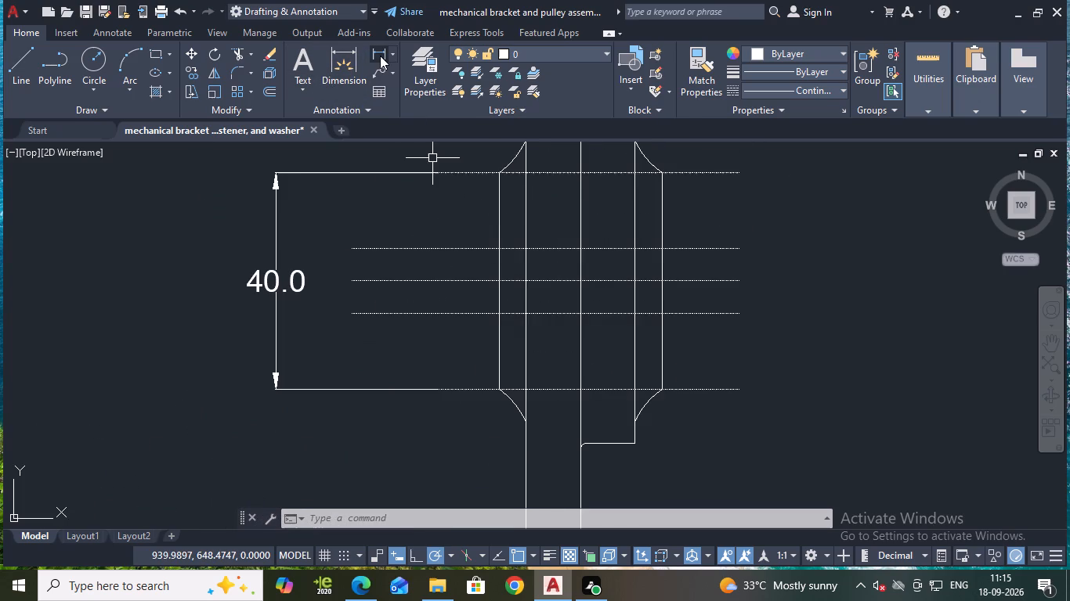
{"action": "left_click", "coordinate": [380, 56]}
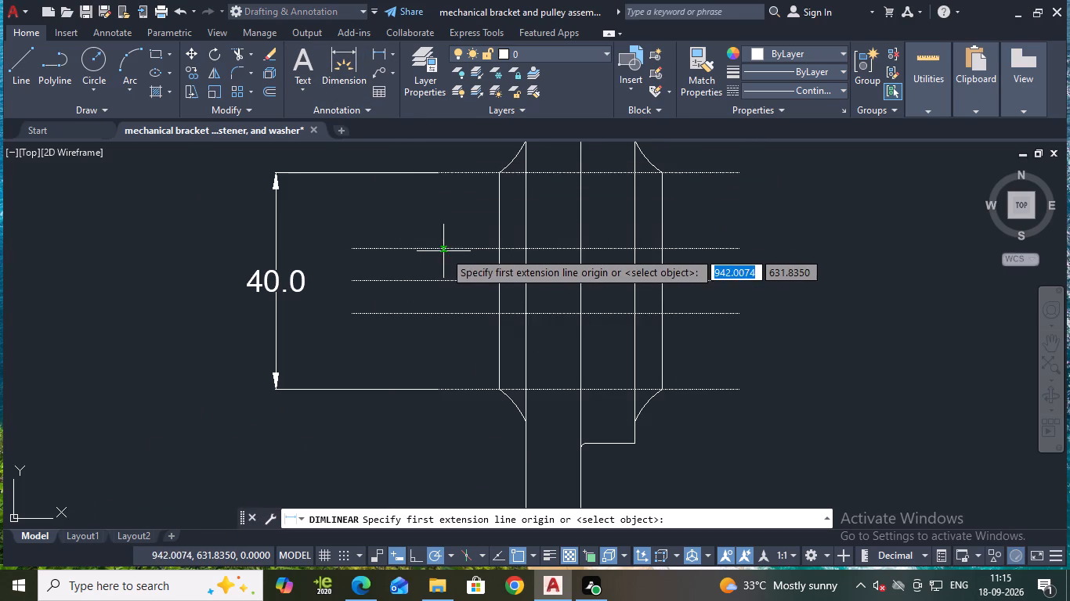
{"action": "key", "text": "Escape"}
{"action": "type", "text": "tr"}
{"action": "key", "text": "Return"}
{"action": "key", "text": "Return"}
{"action": "left_click", "coordinate": [407, 250]}
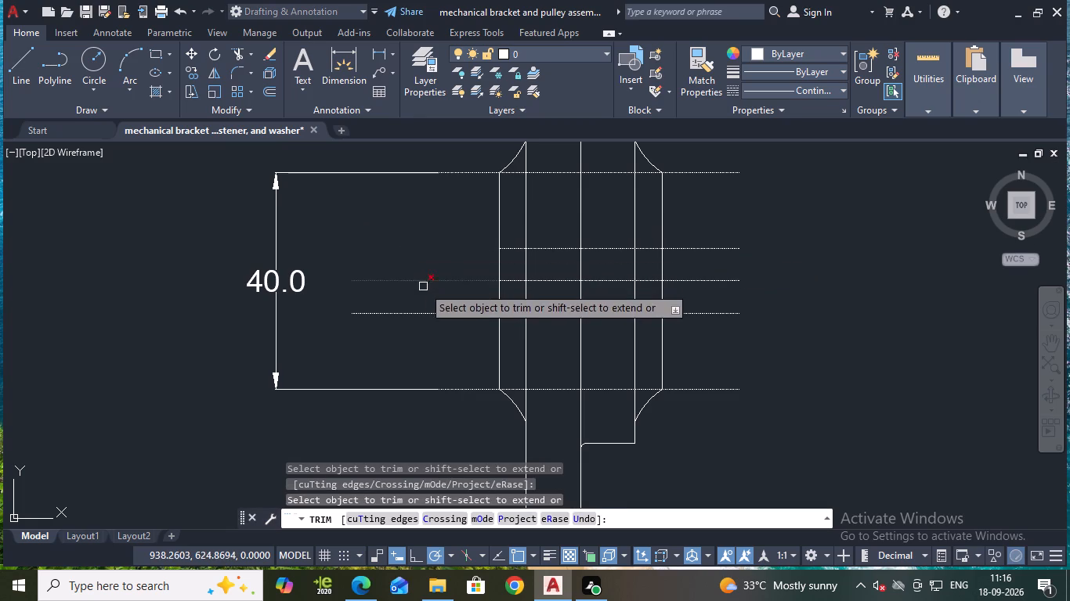
{"action": "left_click", "coordinate": [423, 286]}
{"action": "left_click", "coordinate": [426, 287]}
{"action": "left_click_drag", "start_coordinate": [415, 252], "coordinate": [425, 344]}
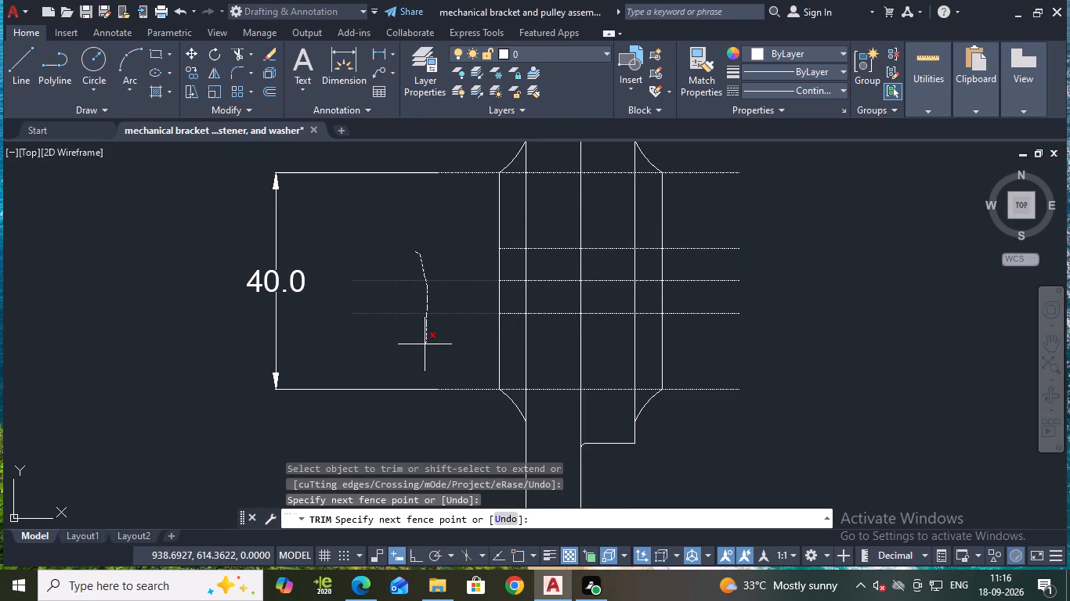
{"action": "key", "text": "Escape"}
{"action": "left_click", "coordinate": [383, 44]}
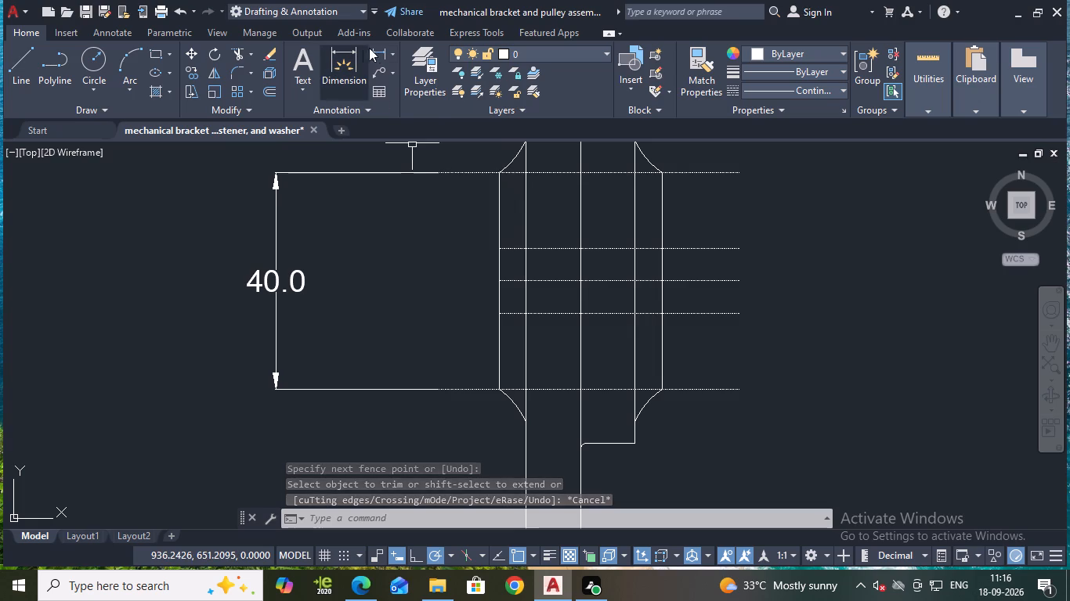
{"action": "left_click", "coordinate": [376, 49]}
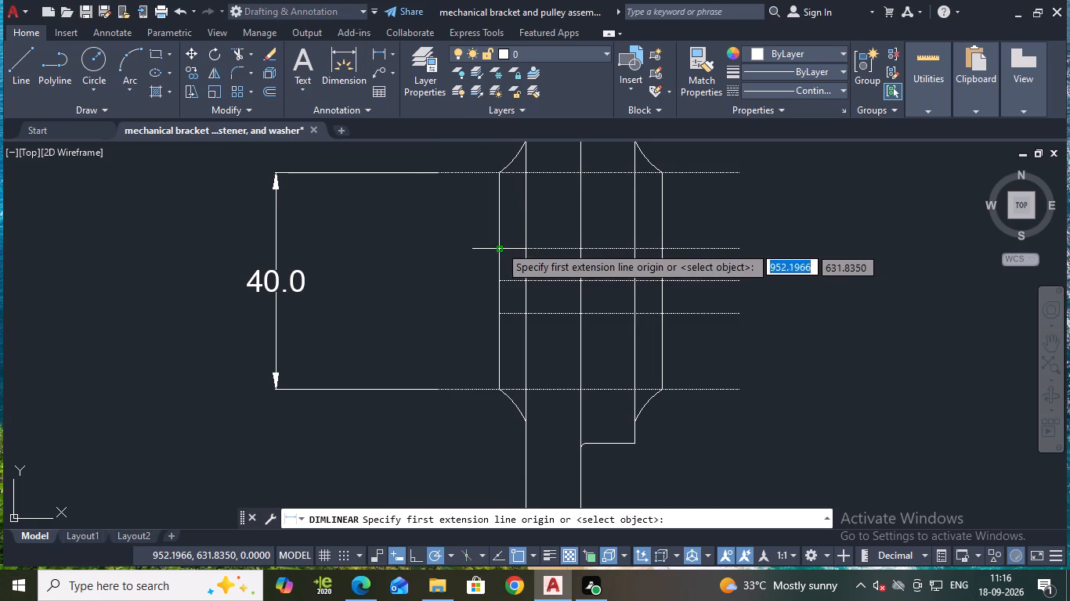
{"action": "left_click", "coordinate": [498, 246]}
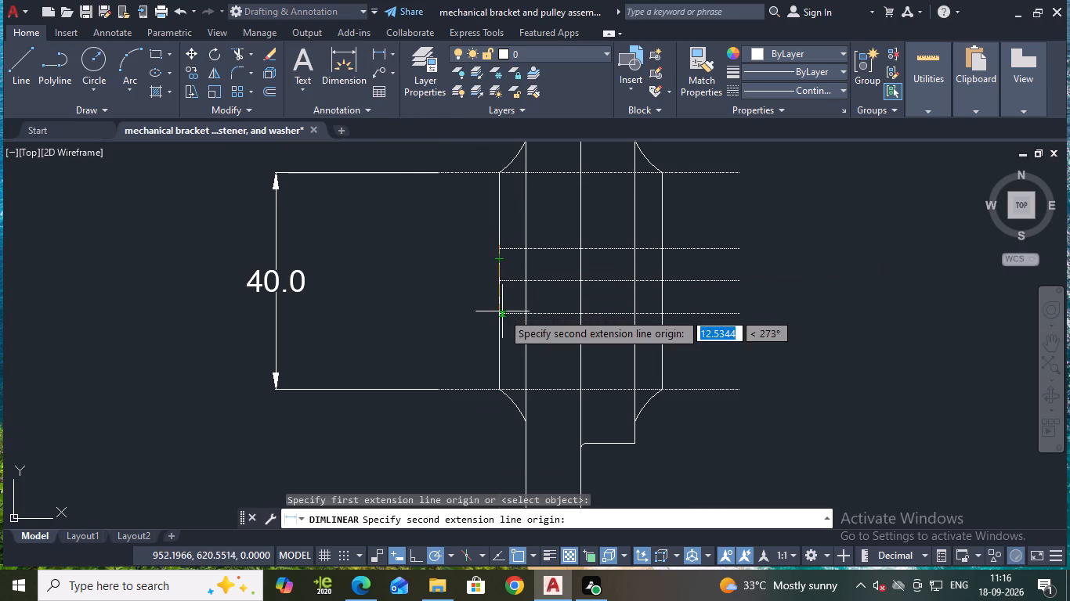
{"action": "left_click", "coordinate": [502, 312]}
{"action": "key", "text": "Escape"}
Add a vertical linear dimension between the outer two of the three middle dashed lines, placed between the hub and its 40 dimension.
{"action": "left_click", "coordinate": [377, 59]}
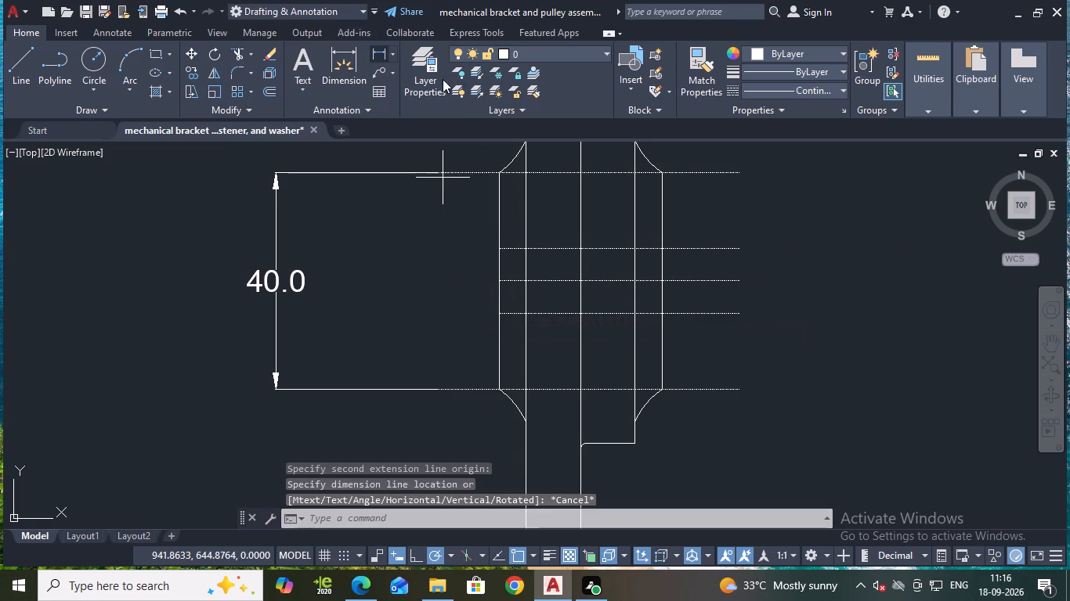
{"action": "left_click", "coordinate": [498, 250]}
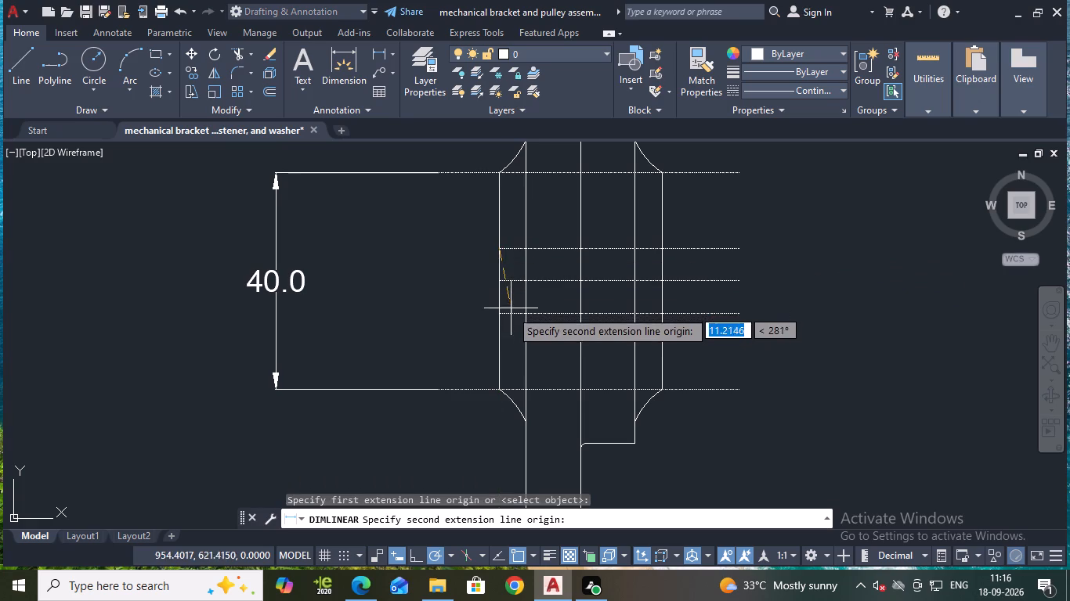
{"action": "left_click", "coordinate": [501, 315]}
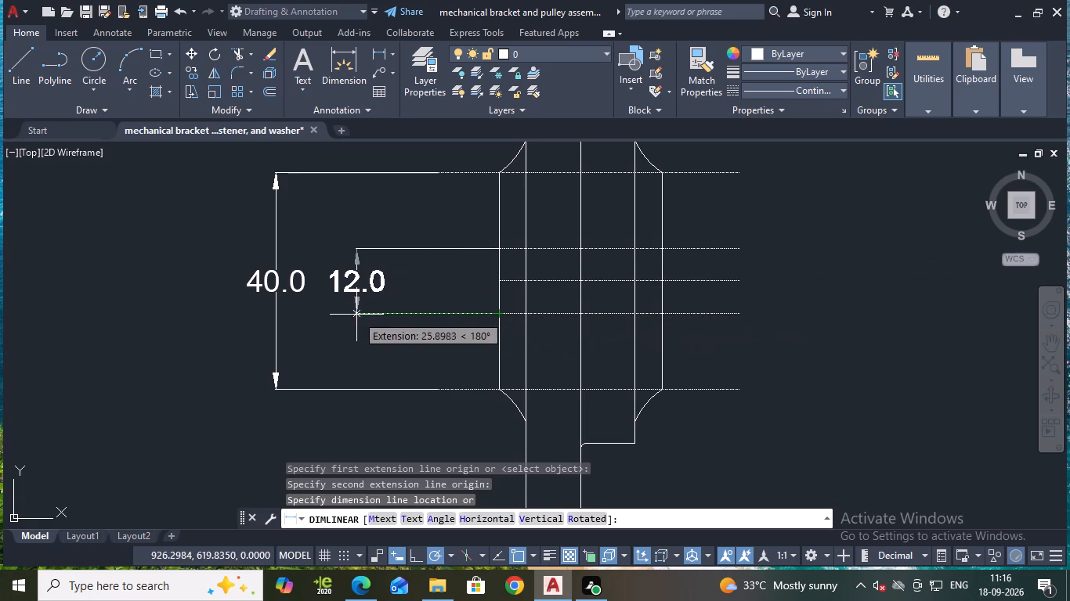
{"action": "left_click", "coordinate": [352, 314]}
{"action": "key", "text": "Escape"}
Save the drawing.
{"action": "scroll", "coordinate": [772, 307], "scroll_direction": "down", "scroll_amount": 1}
{"action": "middle_click_drag", "start_coordinate": [763, 290], "coordinate": [771, 294]}
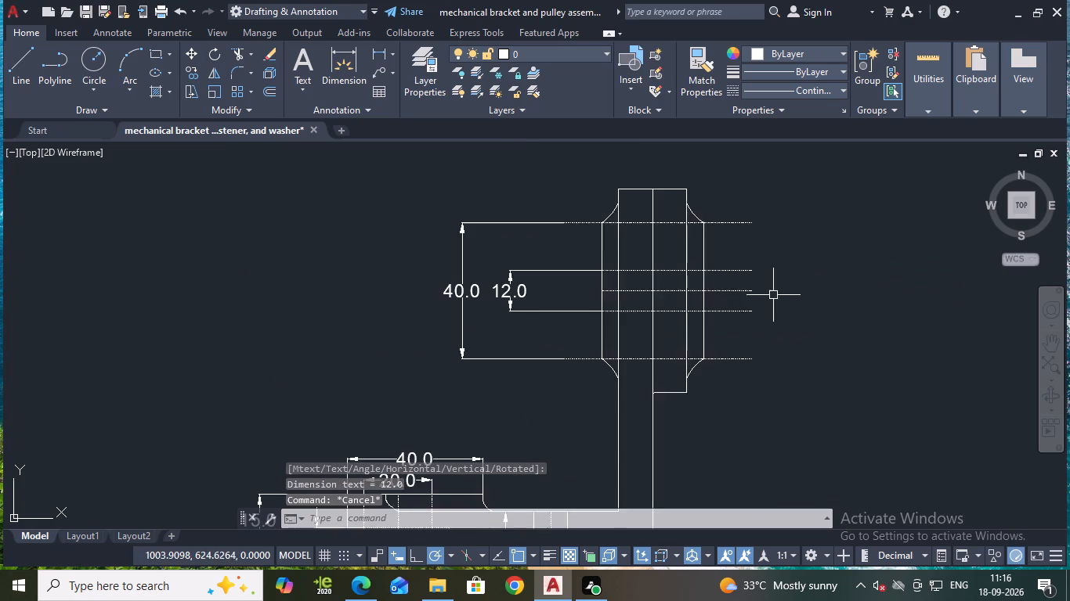
{"action": "middle_click_drag", "start_coordinate": [771, 294], "coordinate": [607, 243]}
{"action": "key", "text": "ctrl+s"}
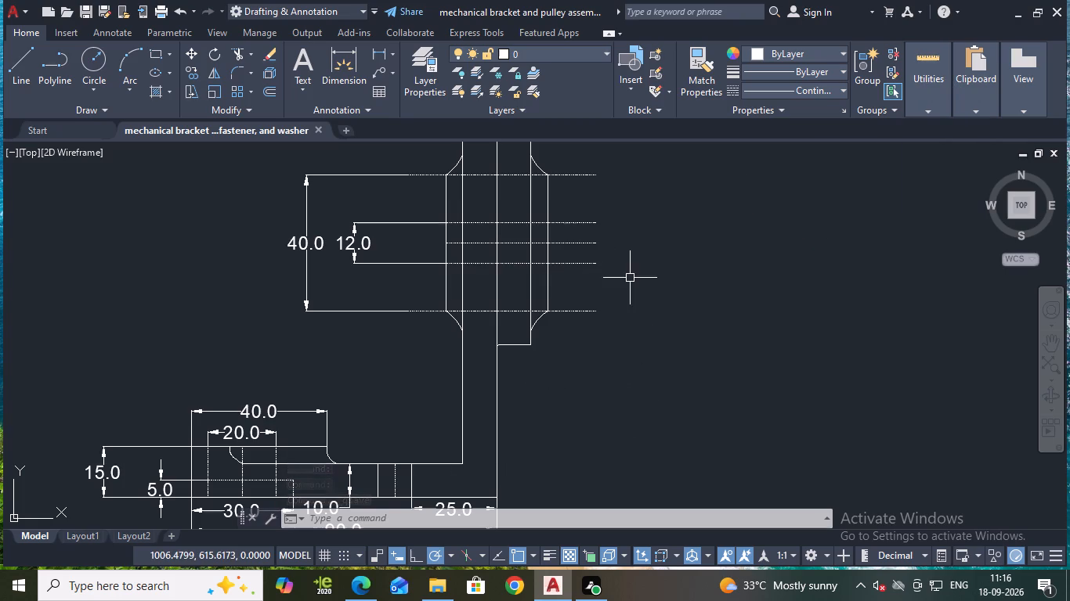
{"action": "middle_click_drag", "start_coordinate": [652, 262], "coordinate": [678, 318]}
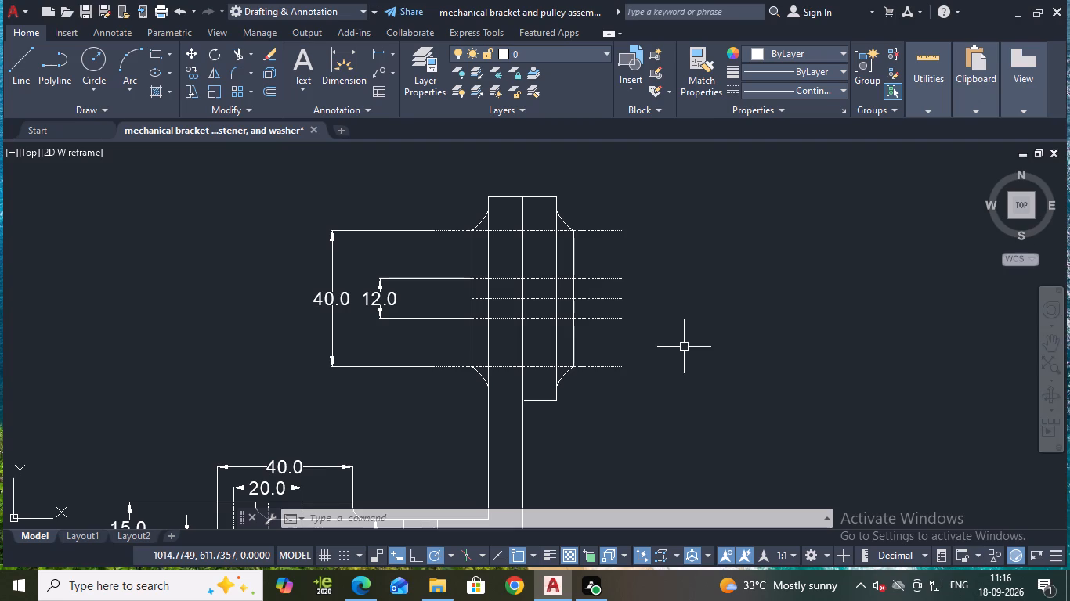
{"action": "key", "text": "ctrl+s"}
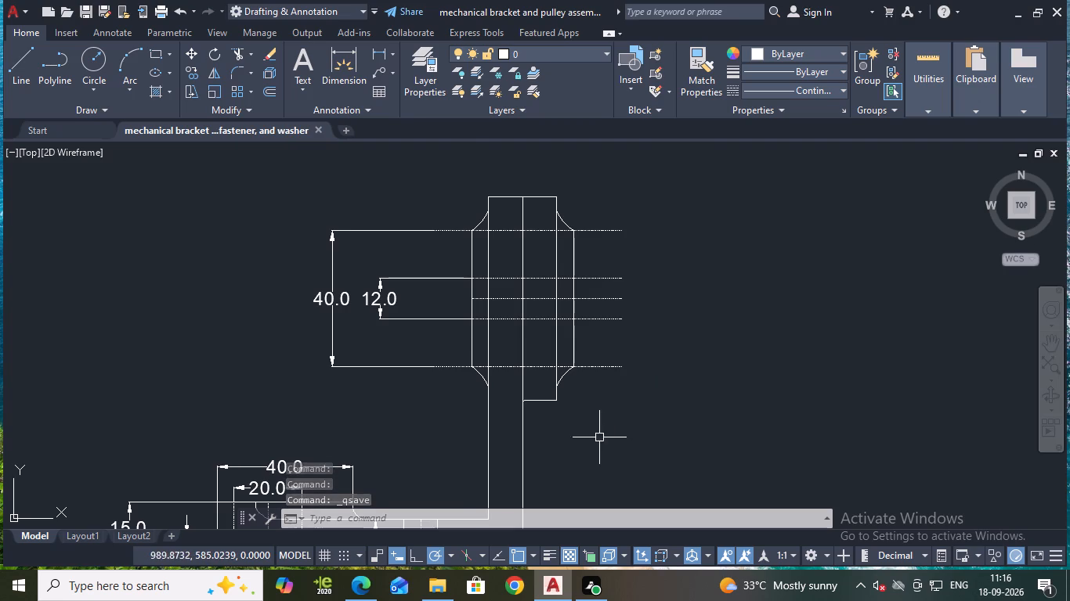
Fillet the corner between the hub's bottom edge and the upright's right side with a radius of 6.
{"action": "scroll", "coordinate": [599, 437], "scroll_direction": "up", "scroll_amount": 1}
{"action": "middle_click_drag", "start_coordinate": [595, 437], "coordinate": [647, 414]}
{"action": "key", "text": "Escape"}
{"action": "key", "text": "f"}
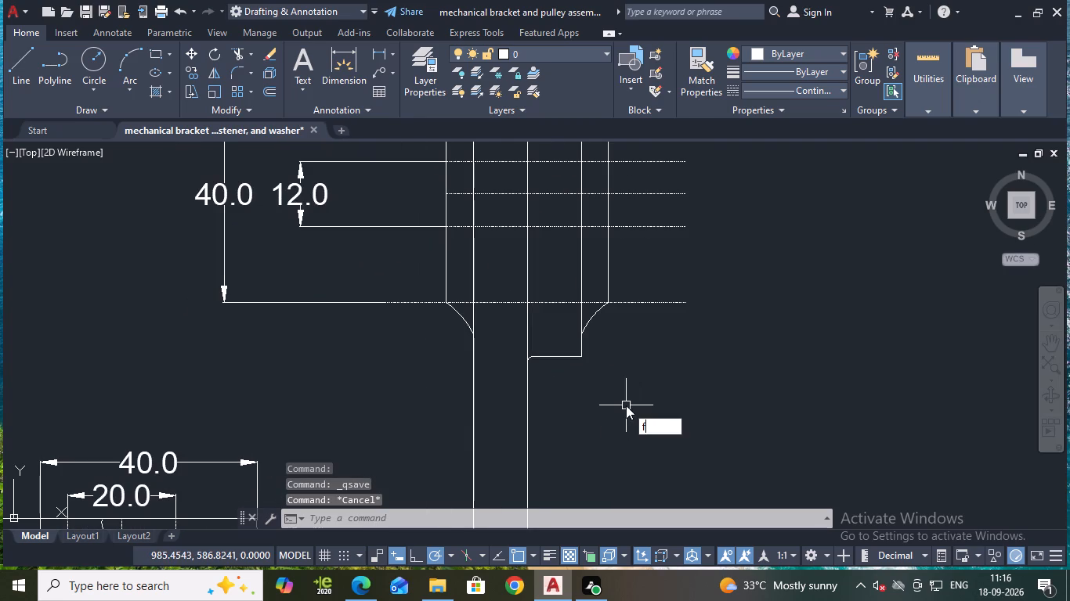
{"action": "key", "text": "Return"}
{"action": "key", "text": "r"}
{"action": "key", "text": "Return"}
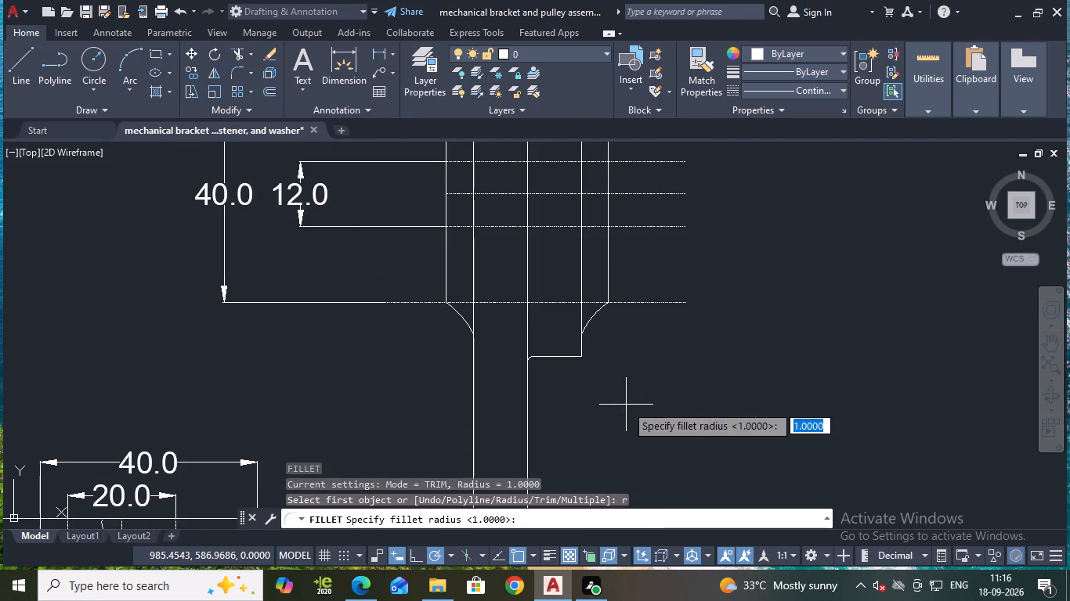
{"action": "key", "text": "6"}
{"action": "key", "text": "Return"}
{"action": "left_click", "coordinate": [555, 354]}
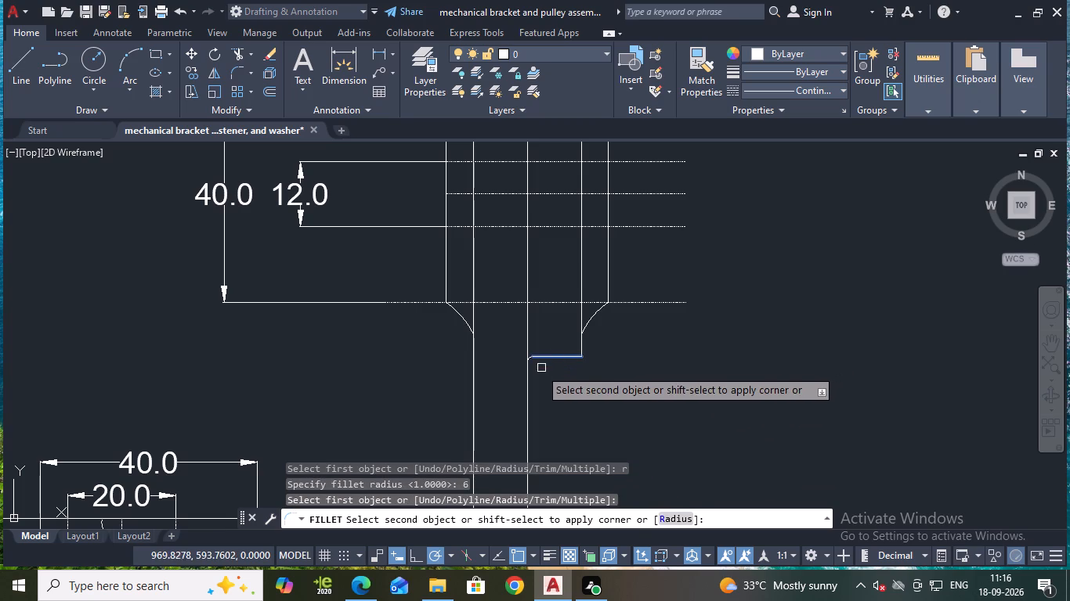
{"action": "left_click", "coordinate": [528, 375]}
{"action": "key", "text": "Escape"}
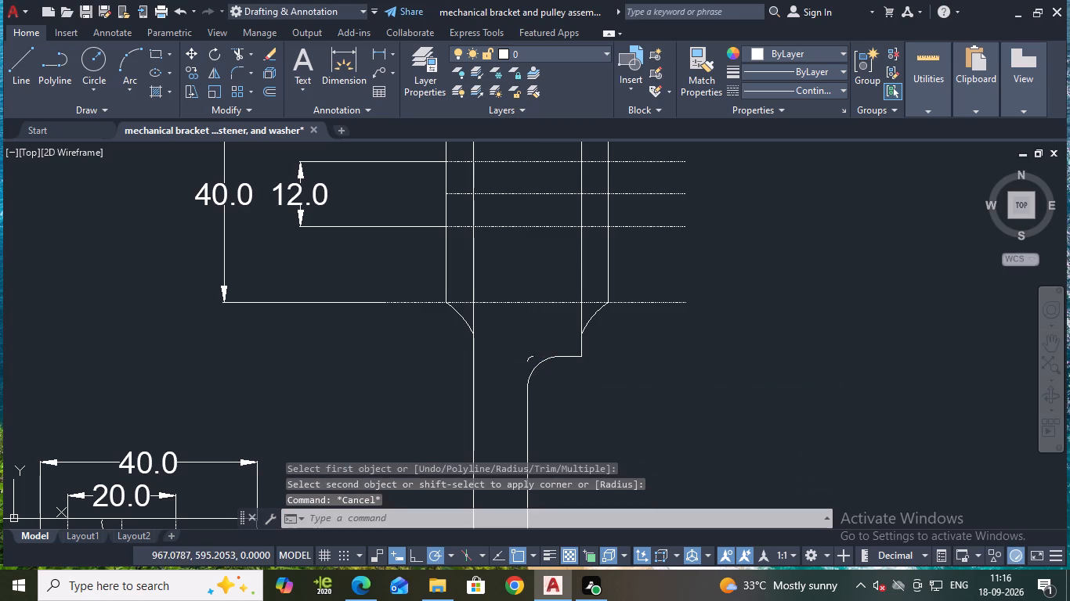
Erase the leftover small radius 1 arc beside the new fillet under the hub.
{"action": "left_click", "coordinate": [526, 360]}
{"action": "key", "text": "e"}
{"action": "key", "text": "Return"}
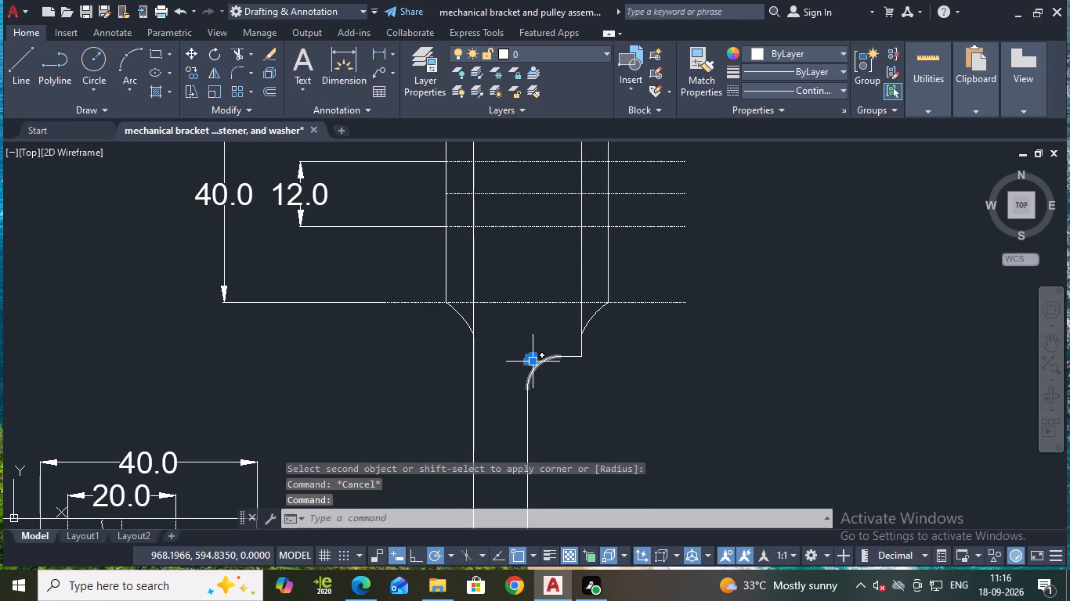
{"action": "key", "text": "Return"}
{"action": "left_click", "coordinate": [531, 362]}
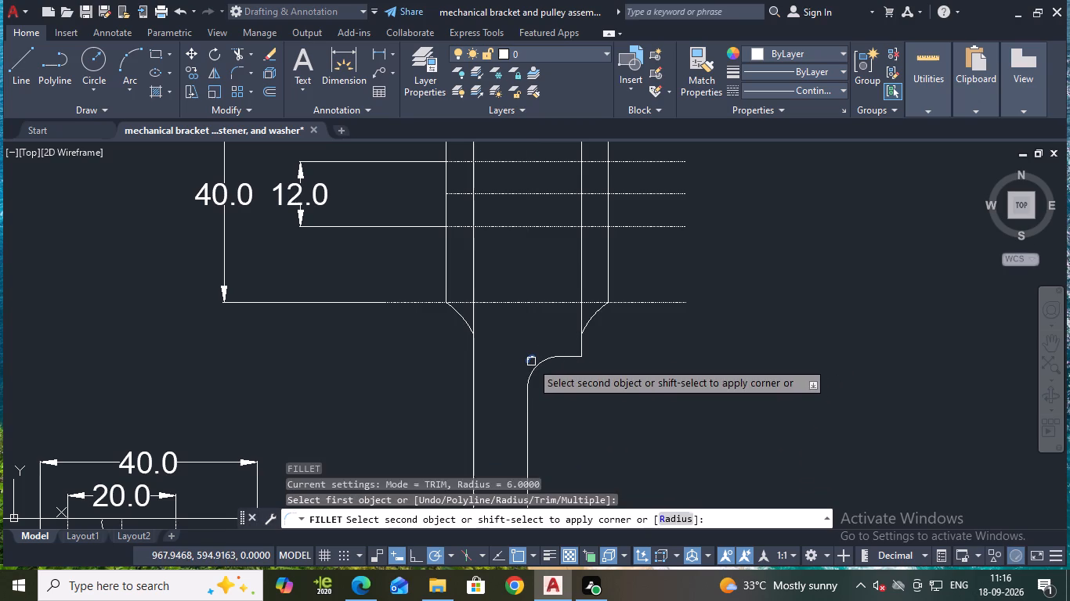
{"action": "left_click", "coordinate": [531, 362]}
{"action": "left_click", "coordinate": [526, 362]}
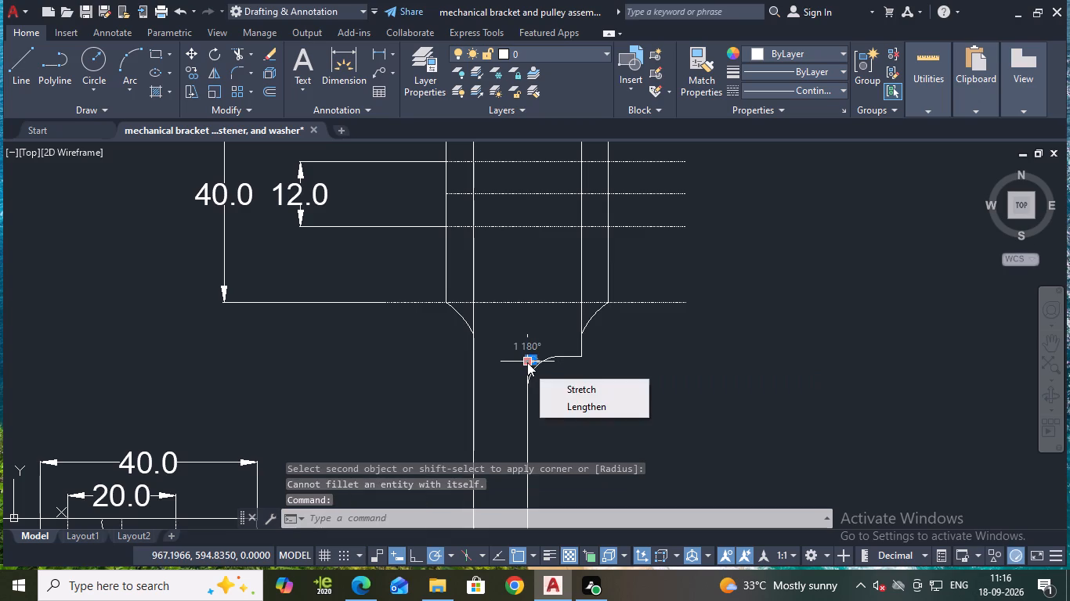
{"action": "key", "text": "e"}
{"action": "key", "text": "Return"}
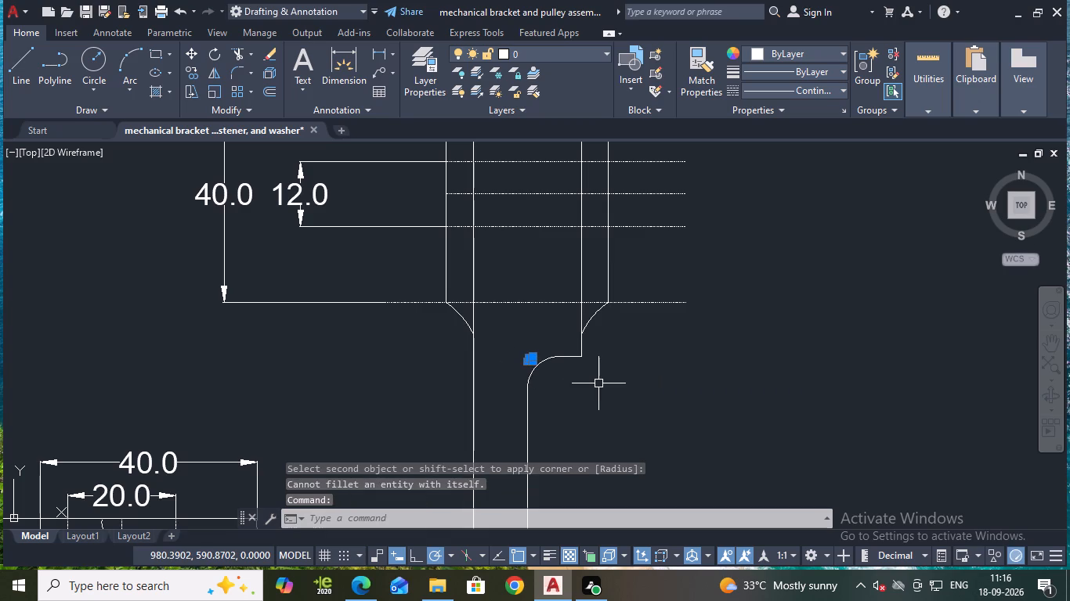
{"action": "key", "text": "e"}
{"action": "key", "text": "Return"}
{"action": "key", "text": "Escape"}
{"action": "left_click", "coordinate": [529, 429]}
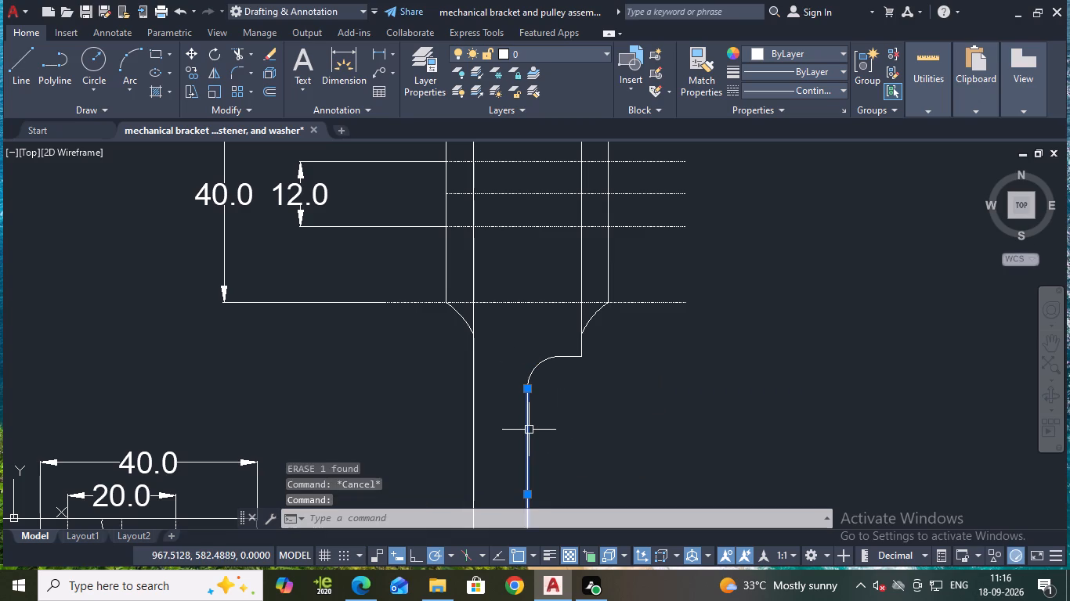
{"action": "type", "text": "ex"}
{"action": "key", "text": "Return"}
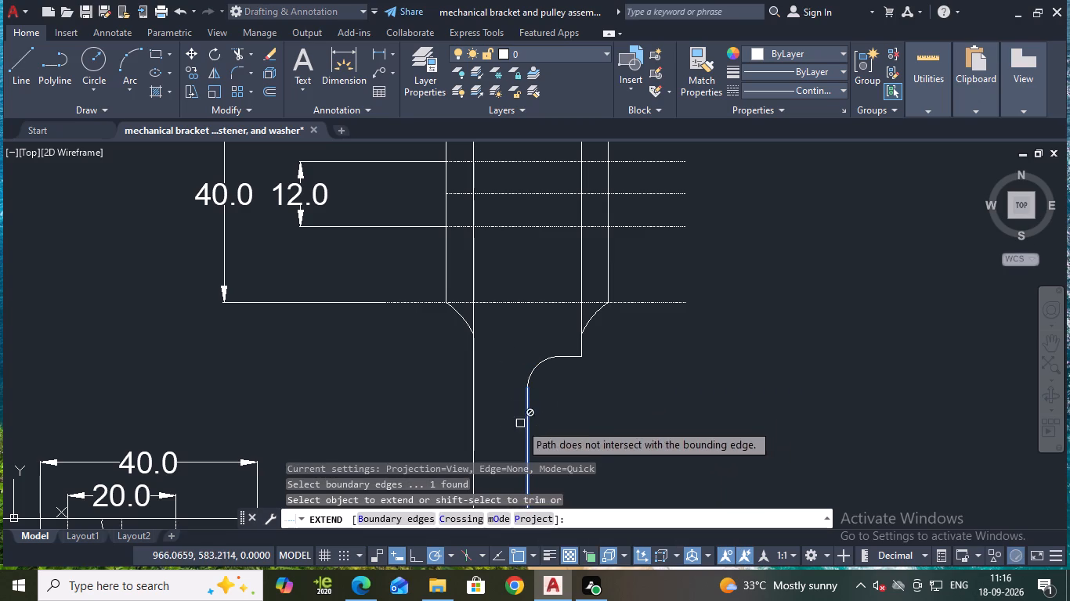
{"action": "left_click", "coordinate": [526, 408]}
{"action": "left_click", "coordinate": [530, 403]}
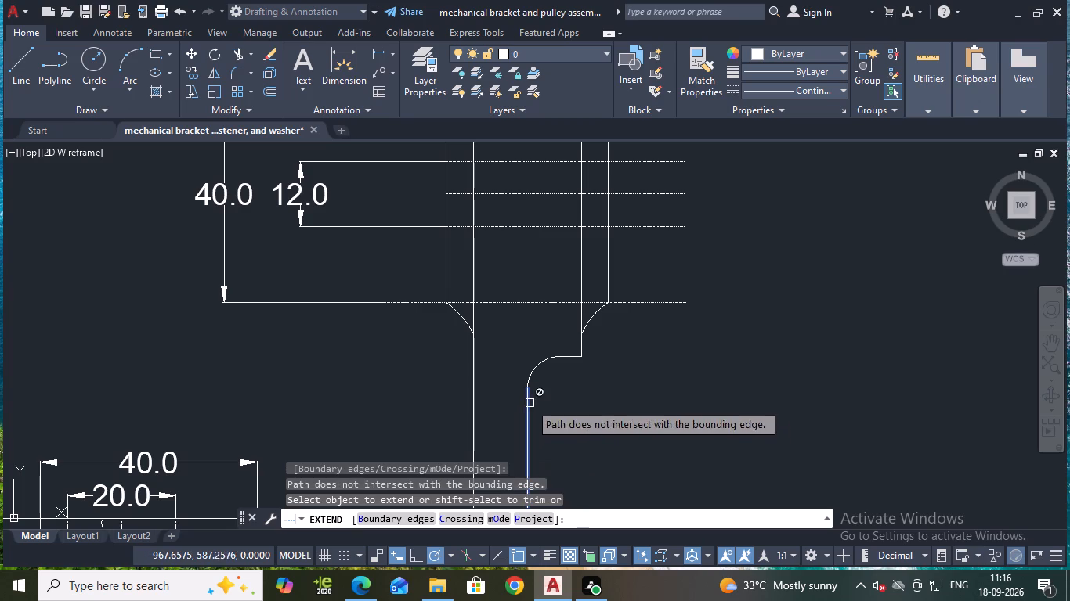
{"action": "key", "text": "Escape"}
Extend the upright's right vertical line up through the hub to the hub's uppermost dashed line.
{"action": "type", "text": "ex"}
{"action": "key", "text": "Return"}
{"action": "left_click", "coordinate": [527, 424]}
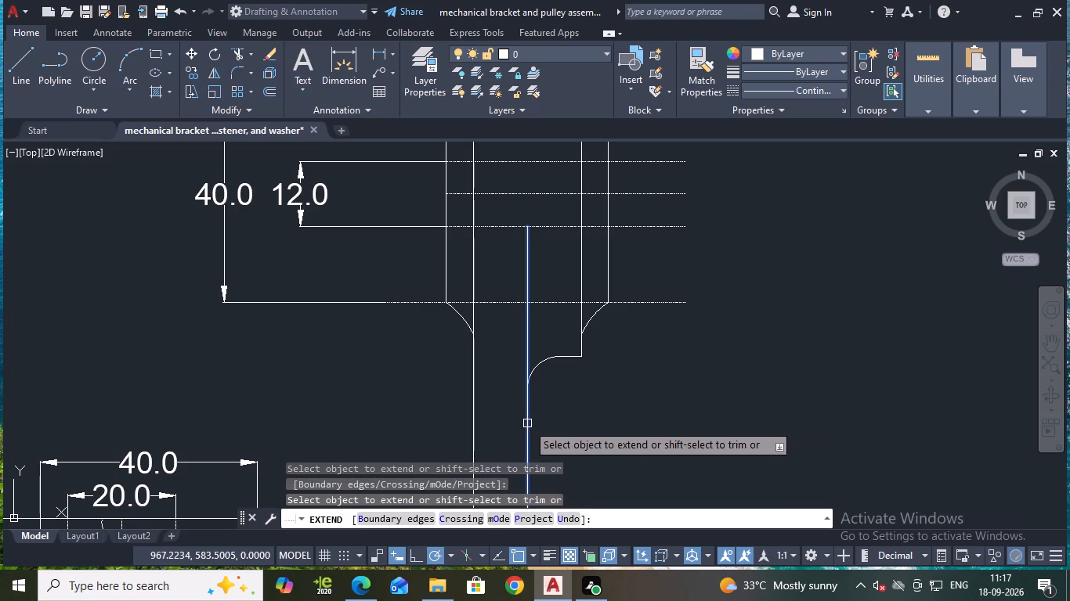
{"action": "left_click", "coordinate": [526, 334]}
{"action": "left_click", "coordinate": [525, 301]}
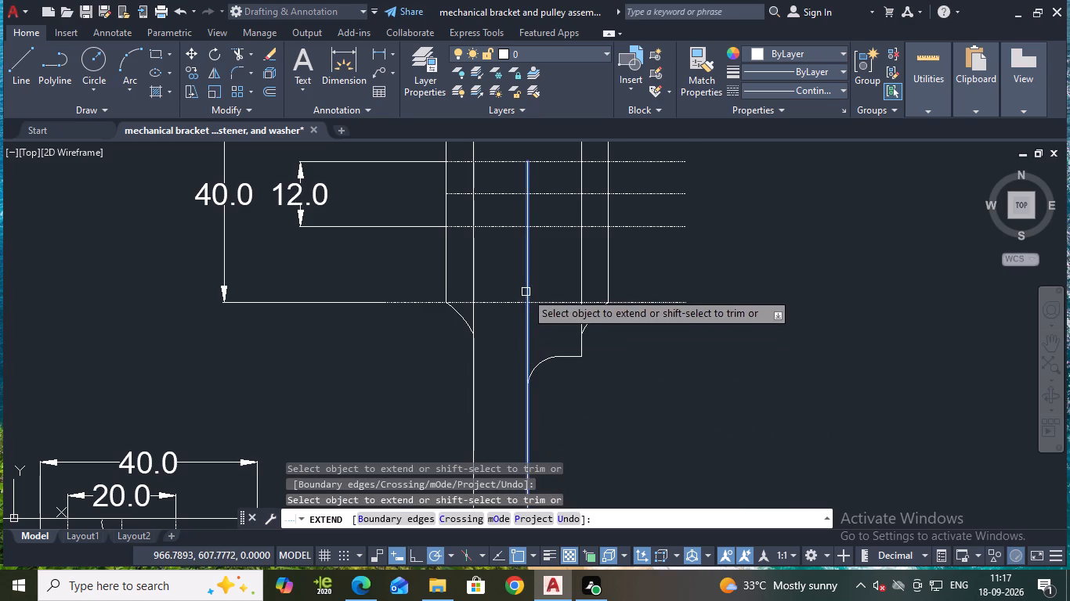
{"action": "middle_click_drag", "start_coordinate": [530, 293], "coordinate": [533, 355]}
{"action": "left_click", "coordinate": [530, 272]}
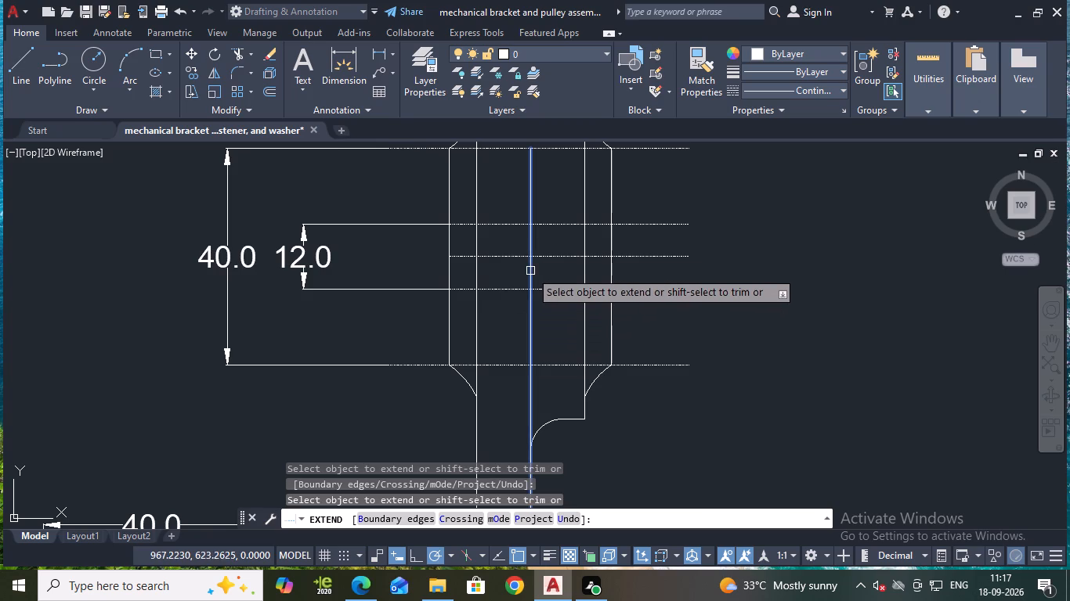
{"action": "left_click", "coordinate": [530, 247]}
{"action": "scroll", "coordinate": [682, 329], "scroll_direction": "down", "scroll_amount": 1}
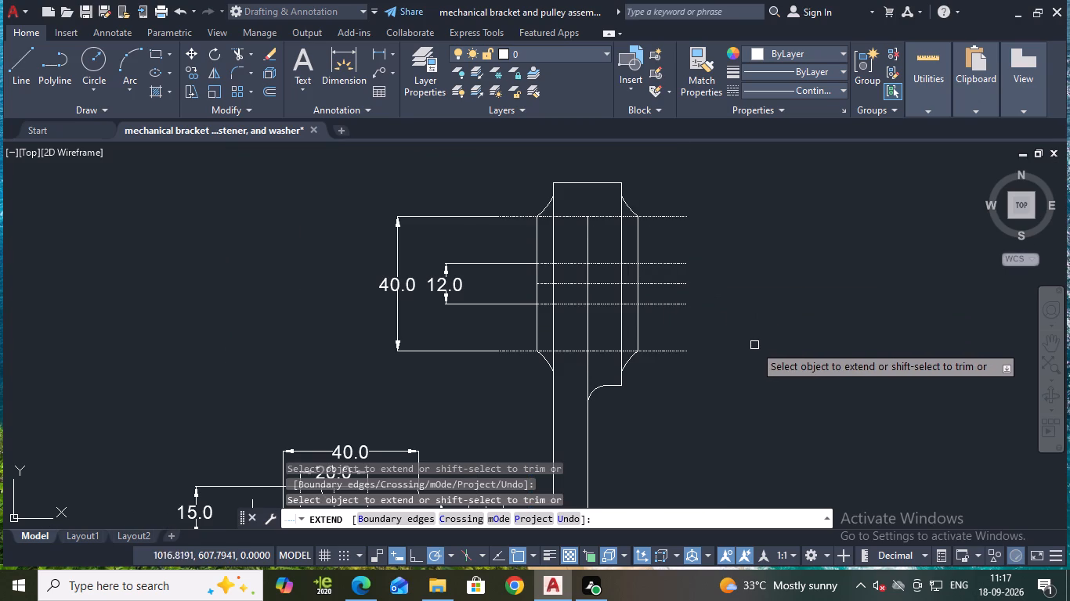
{"action": "scroll", "coordinate": [661, 406], "scroll_direction": "up", "scroll_amount": 2}
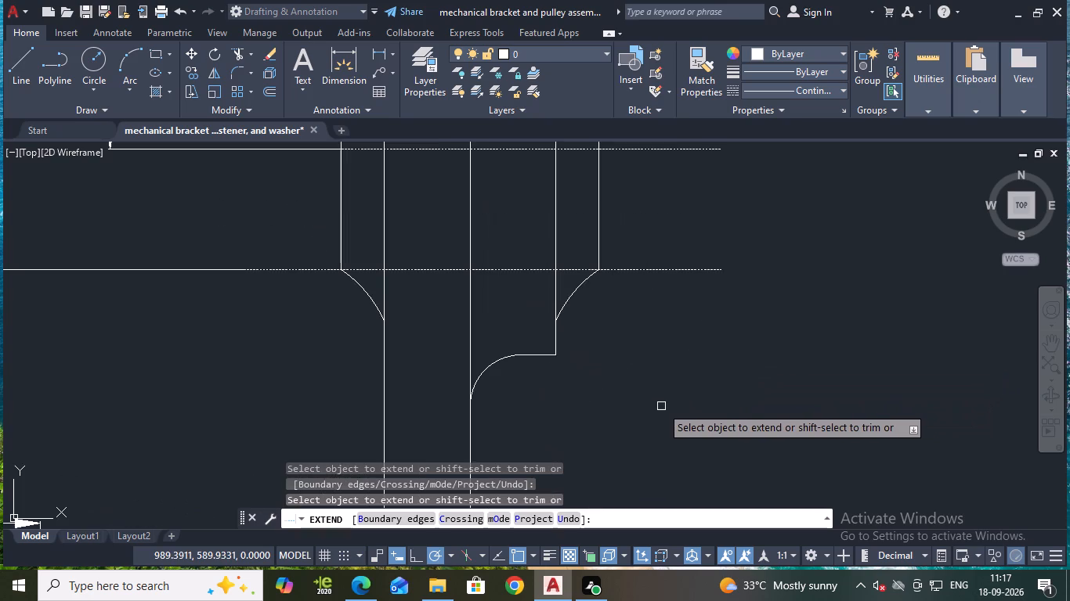
{"action": "scroll", "coordinate": [662, 405], "scroll_direction": "down", "scroll_amount": 2}
{"action": "middle_click_drag", "start_coordinate": [672, 405], "coordinate": [646, 311]}
{"action": "scroll", "coordinate": [654, 312], "scroll_direction": "down", "scroll_amount": 1}
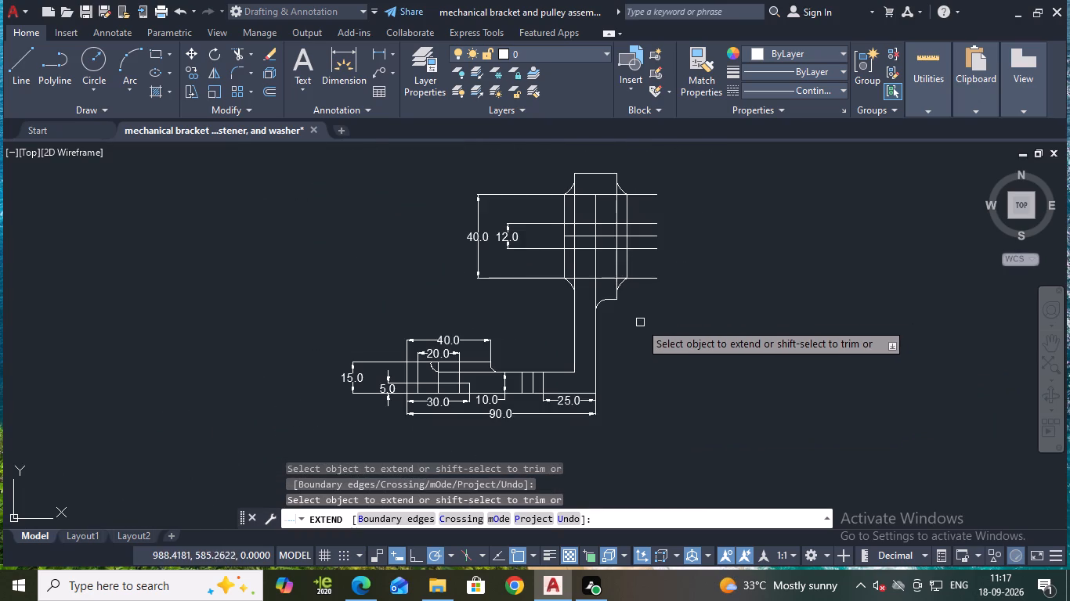
{"action": "scroll", "coordinate": [640, 322], "scroll_direction": "up", "scroll_amount": 1}
{"action": "middle_click_drag", "start_coordinate": [783, 366], "coordinate": [792, 369]}
{"action": "key", "text": "Escape"}
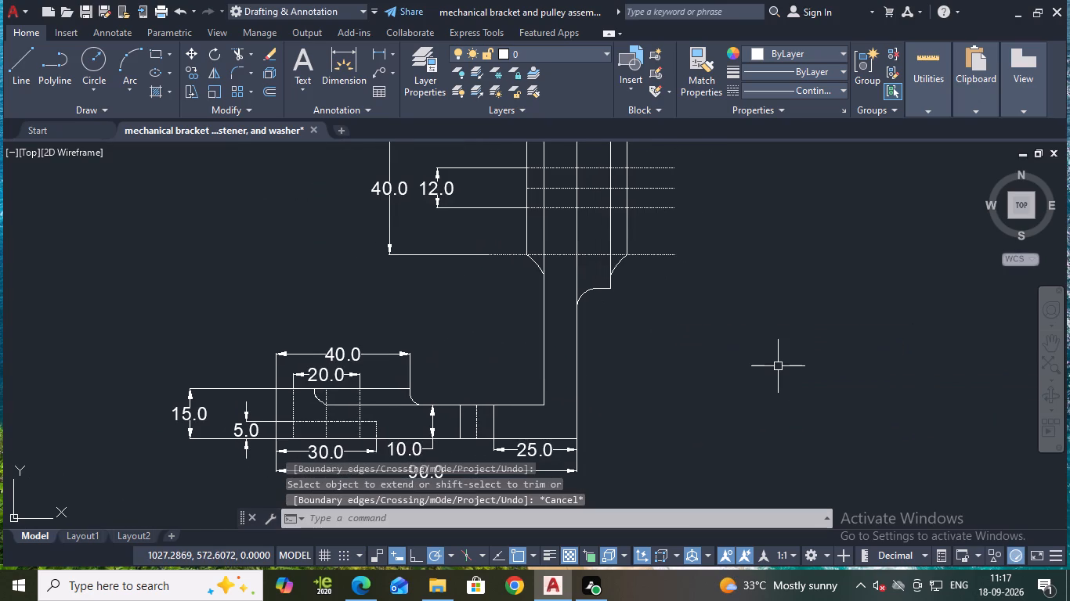
Save the drawing.
{"action": "key", "text": "ctrl+s"}
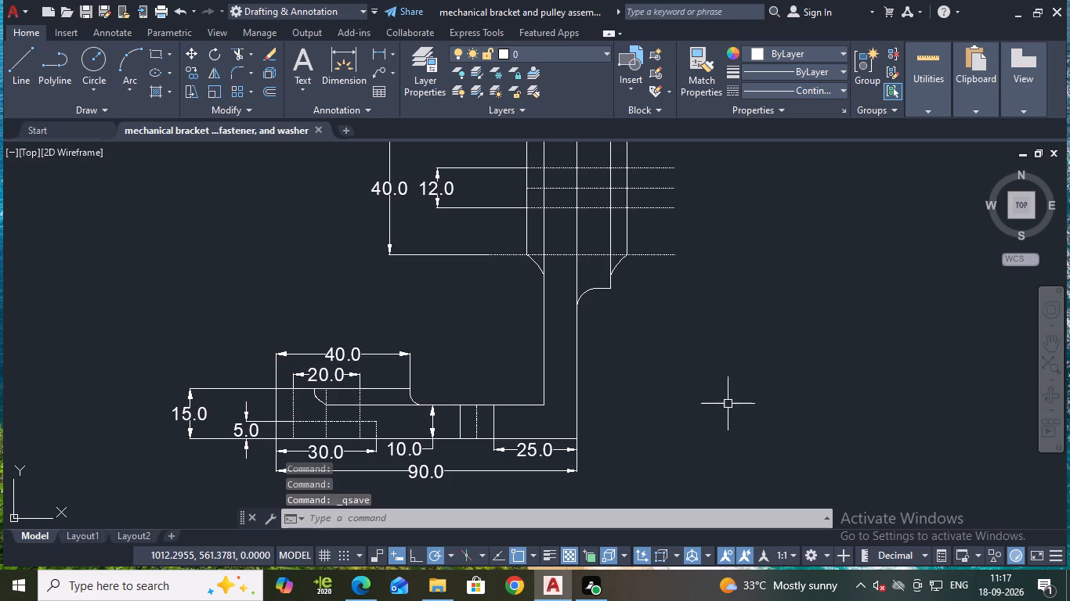
Stretch the hub's dashed centre line horizontally by about 54 units, away from the hub on the side opposite the dimensions.
{"action": "middle_click_drag", "start_coordinate": [710, 302], "coordinate": [692, 342]}
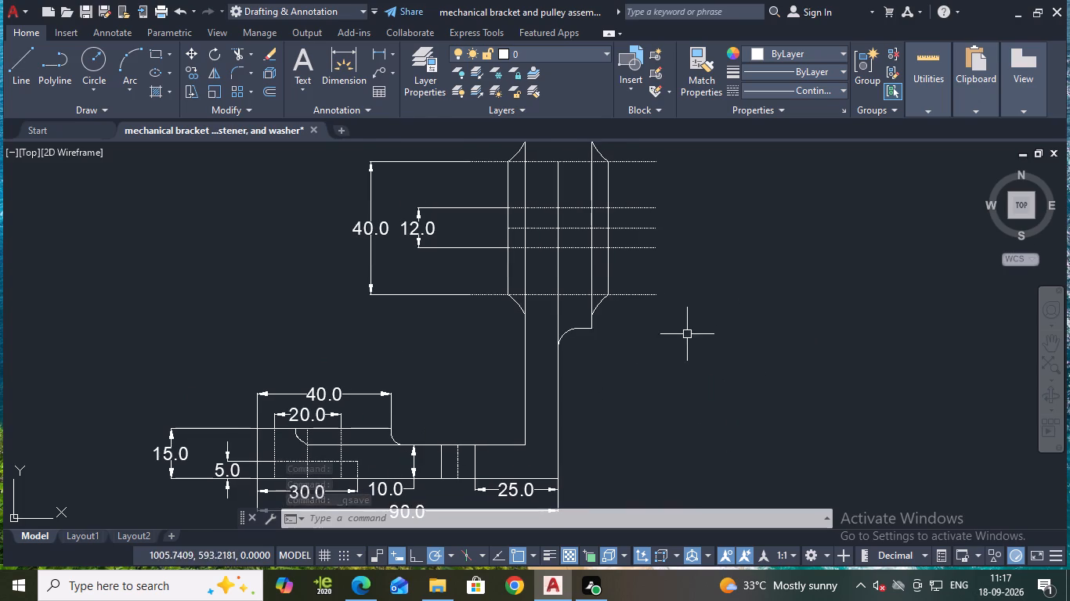
{"action": "middle_click_drag", "start_coordinate": [696, 278], "coordinate": [703, 312]}
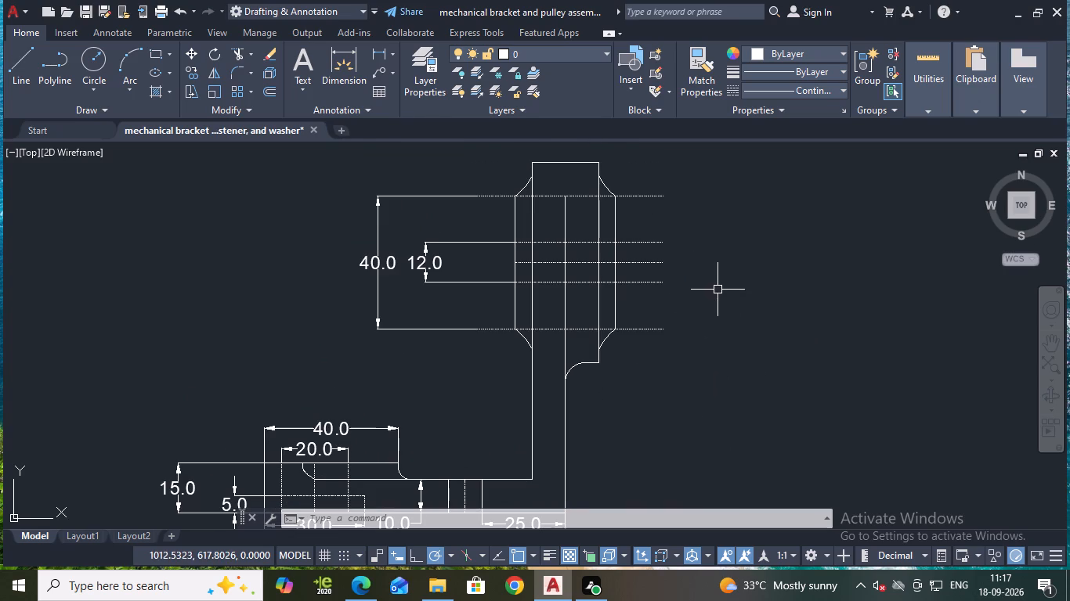
{"action": "left_click", "coordinate": [660, 264]}
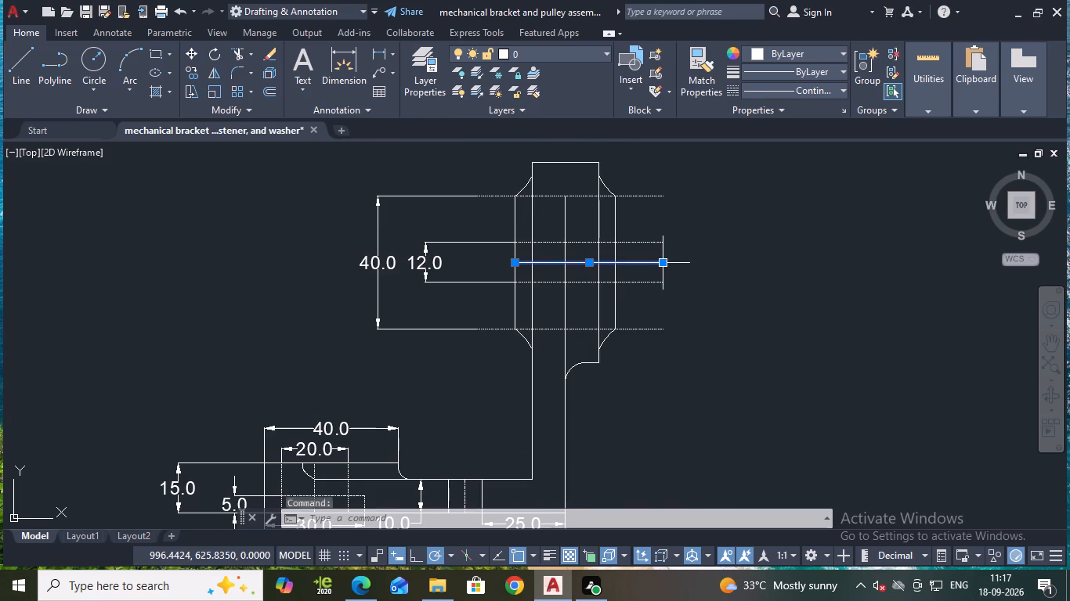
{"action": "left_click", "coordinate": [665, 263]}
{"action": "middle_click_drag", "start_coordinate": [824, 263], "coordinate": [765, 263]}
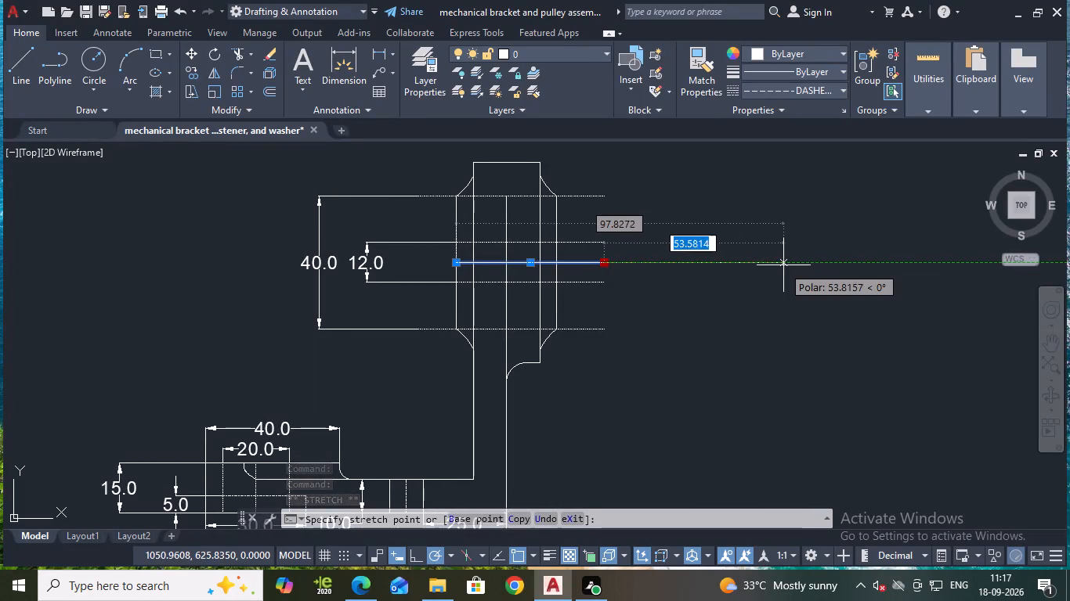
{"action": "left_click", "coordinate": [783, 266]}
{"action": "key", "text": "Escape"}
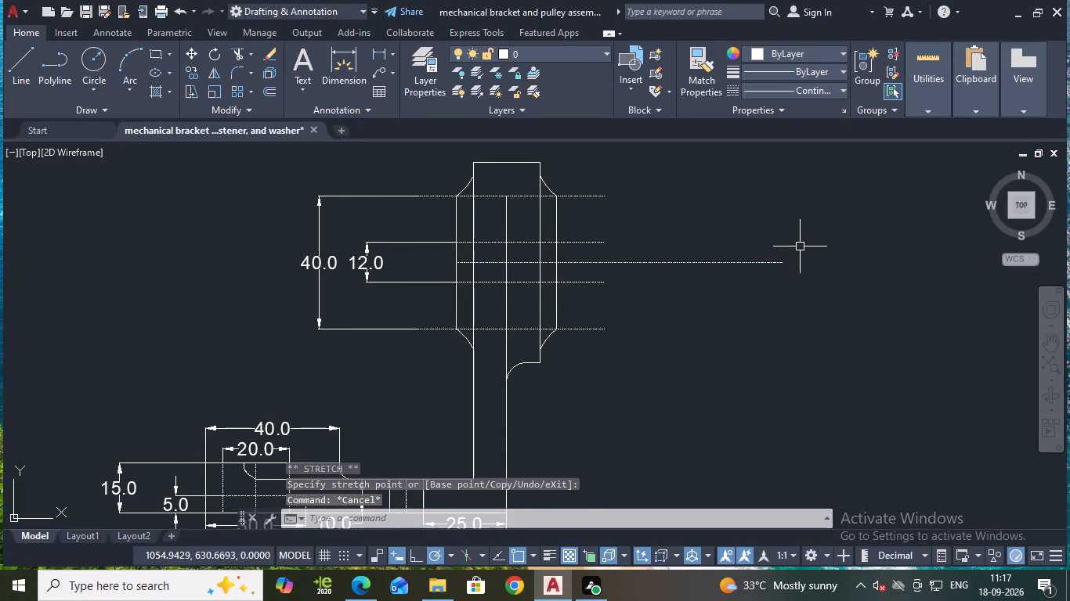
Draw a closed 3 by 40 upright rectangle with lines across the extended centre line, about 15.5 units beyond the hub's outer dashed lines.
{"action": "scroll", "coordinate": [655, 375], "scroll_direction": "down", "scroll_amount": 1}
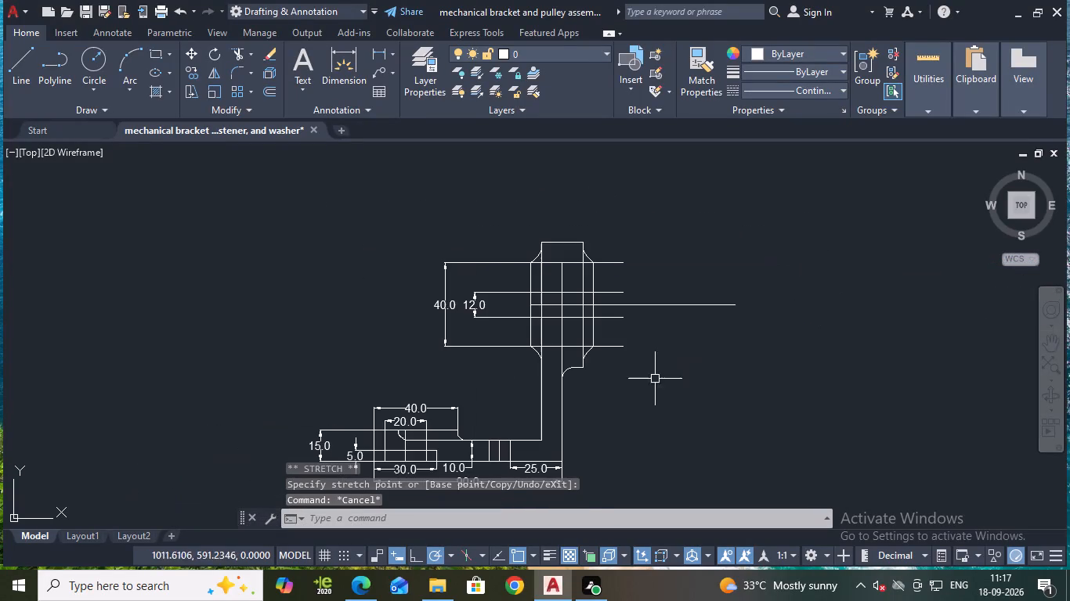
{"action": "middle_click_drag", "start_coordinate": [674, 400], "coordinate": [673, 290]}
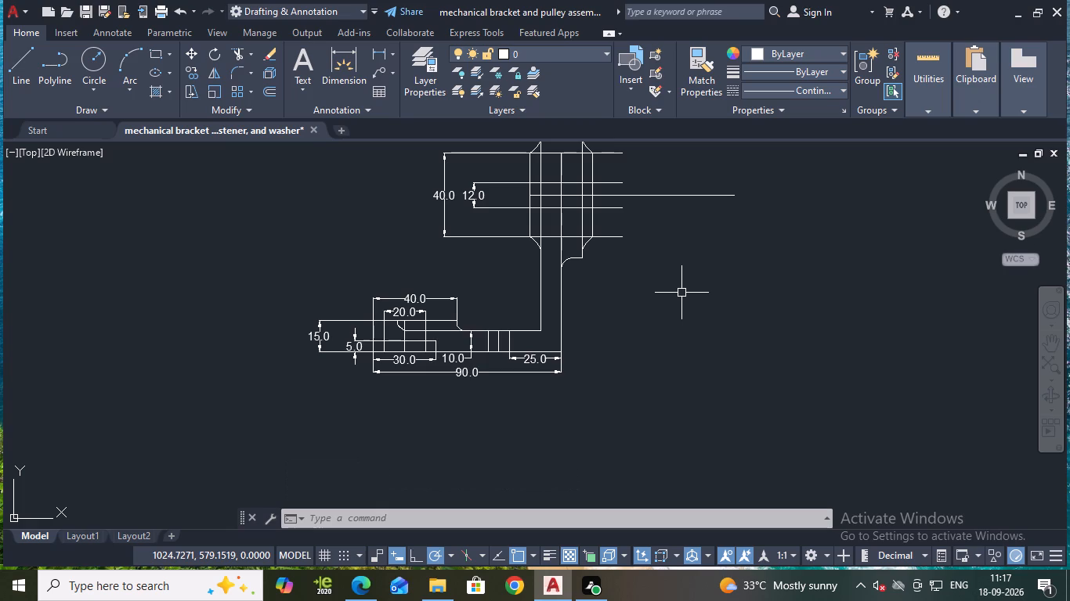
{"action": "middle_click_drag", "start_coordinate": [678, 277], "coordinate": [669, 349]}
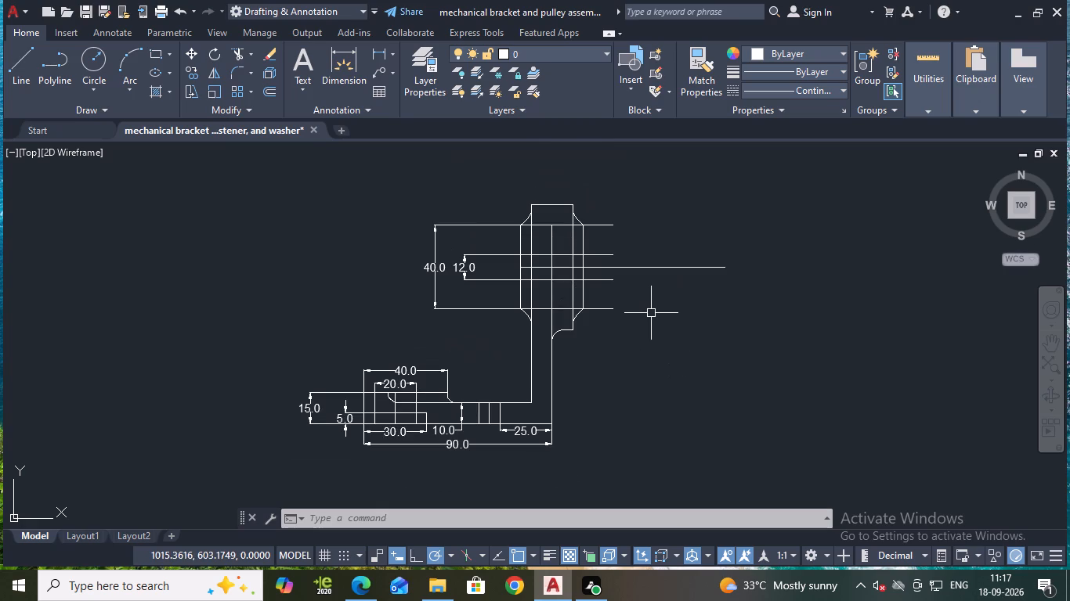
{"action": "scroll", "coordinate": [643, 258], "scroll_direction": "up", "scroll_amount": 1}
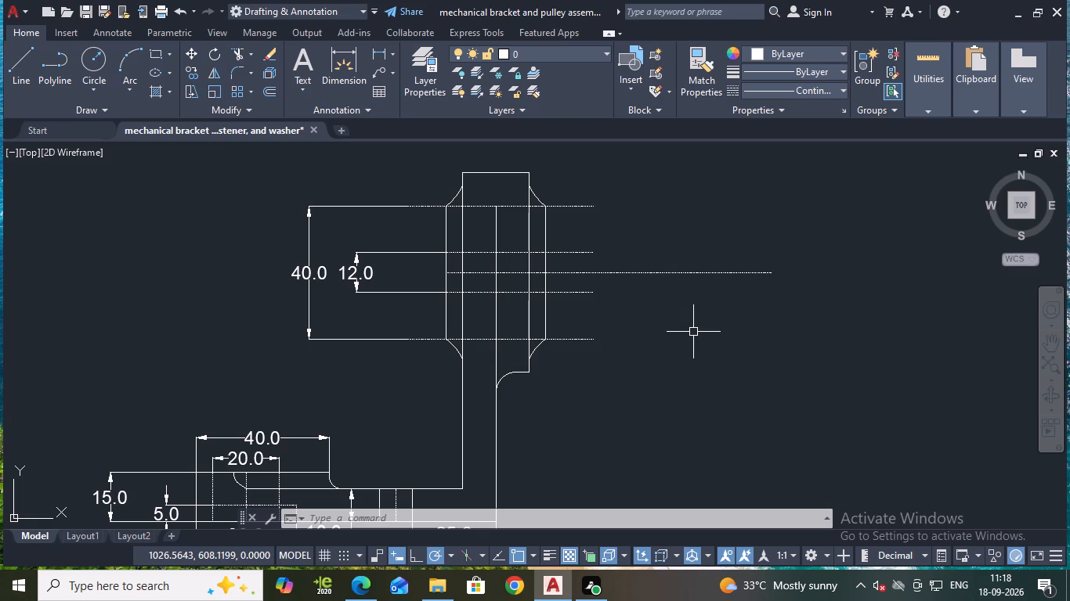
{"action": "middle_click_drag", "start_coordinate": [614, 378], "coordinate": [636, 346]}
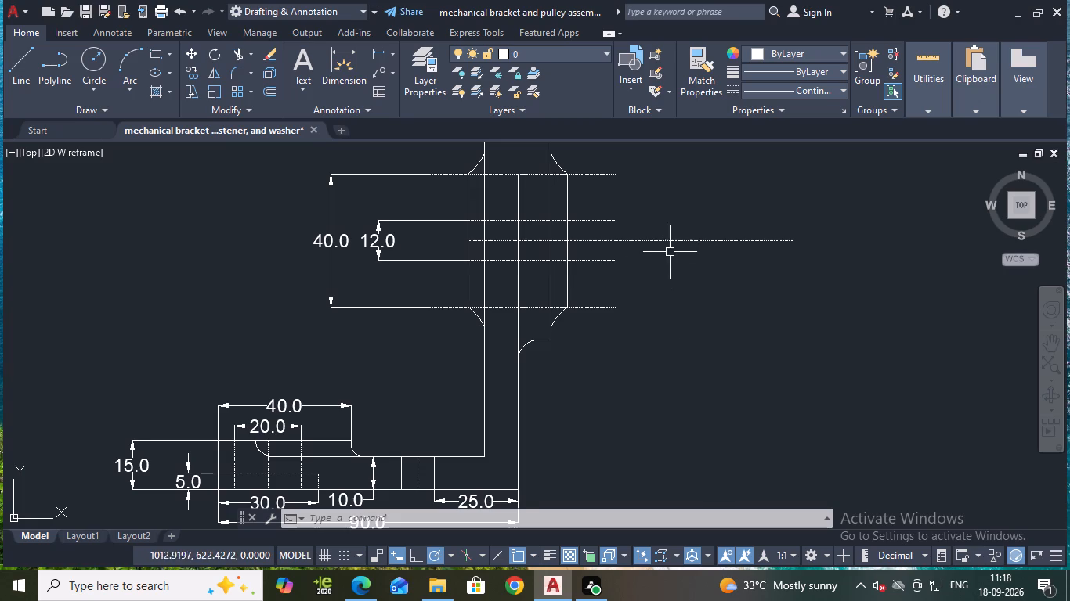
{"action": "middle_click_drag", "start_coordinate": [671, 254], "coordinate": [664, 267]}
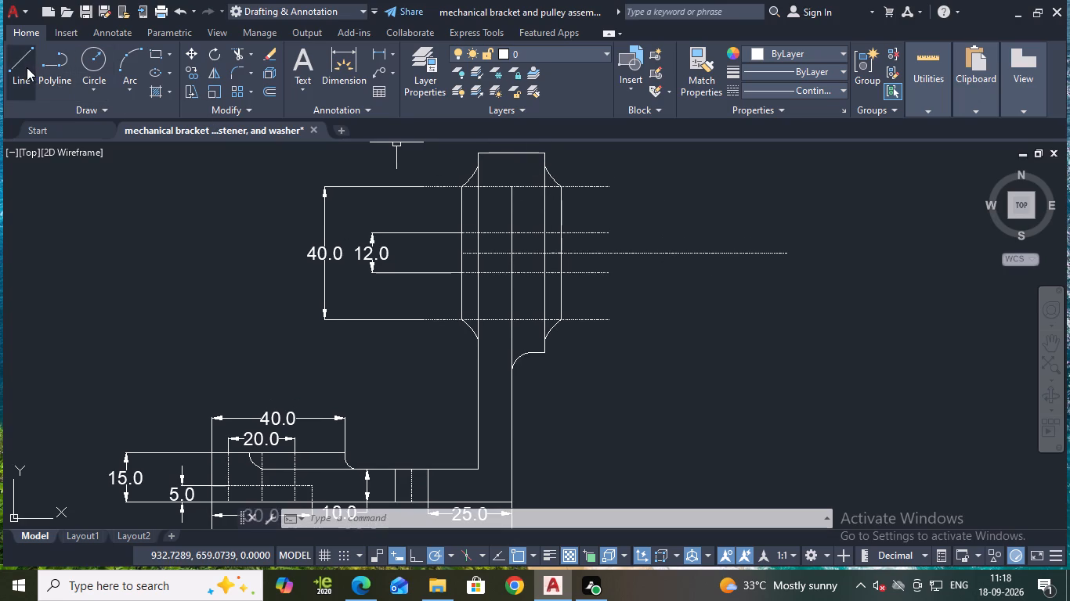
{"action": "left_click", "coordinate": [21, 60]}
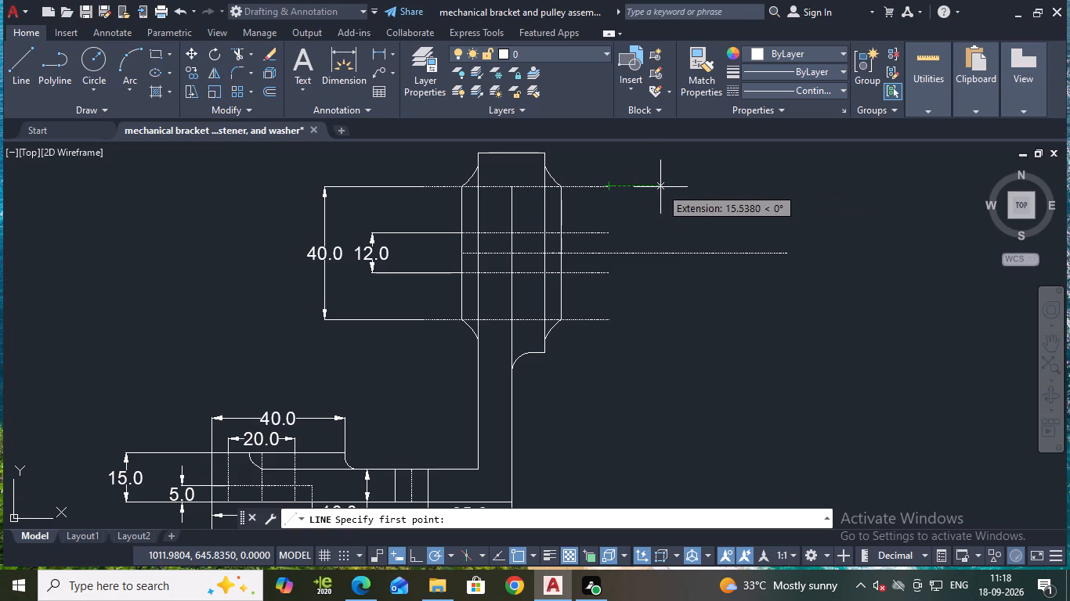
{"action": "left_click", "coordinate": [660, 187]}
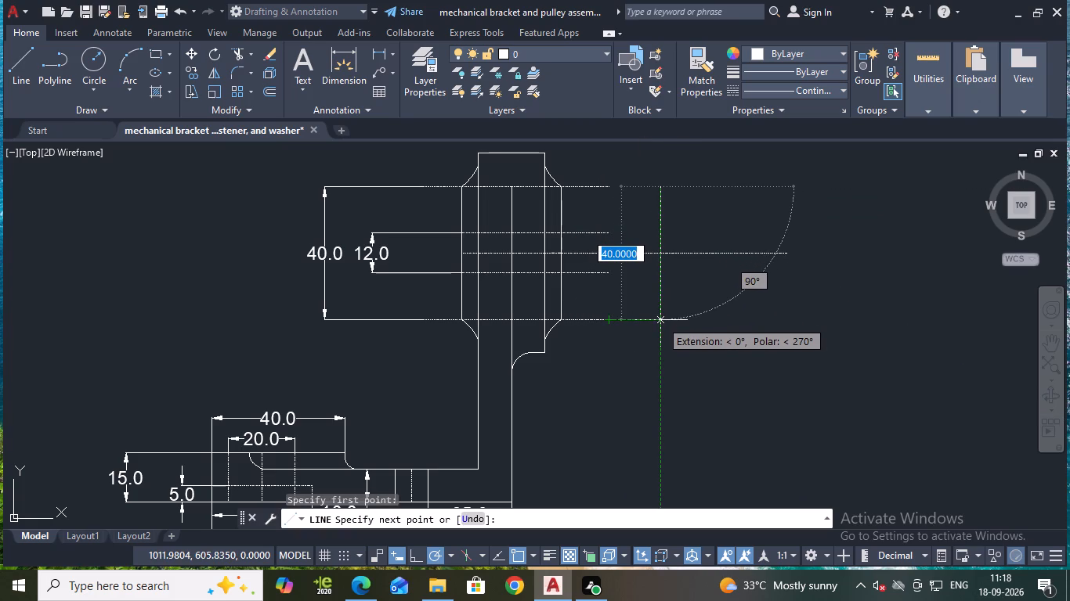
{"action": "left_click", "coordinate": [660, 320]}
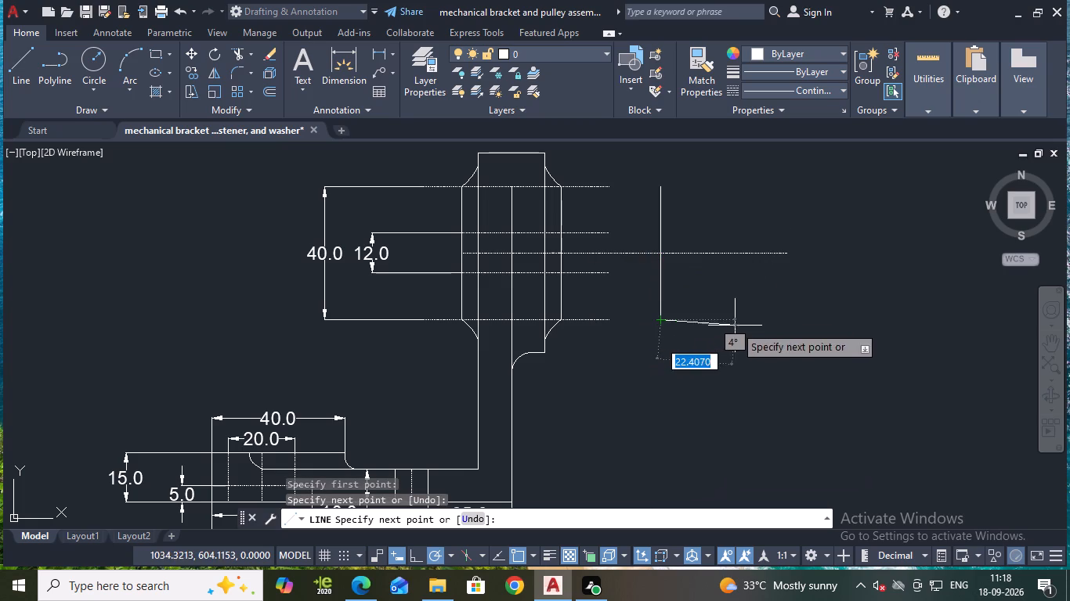
{"action": "key", "text": "3"}
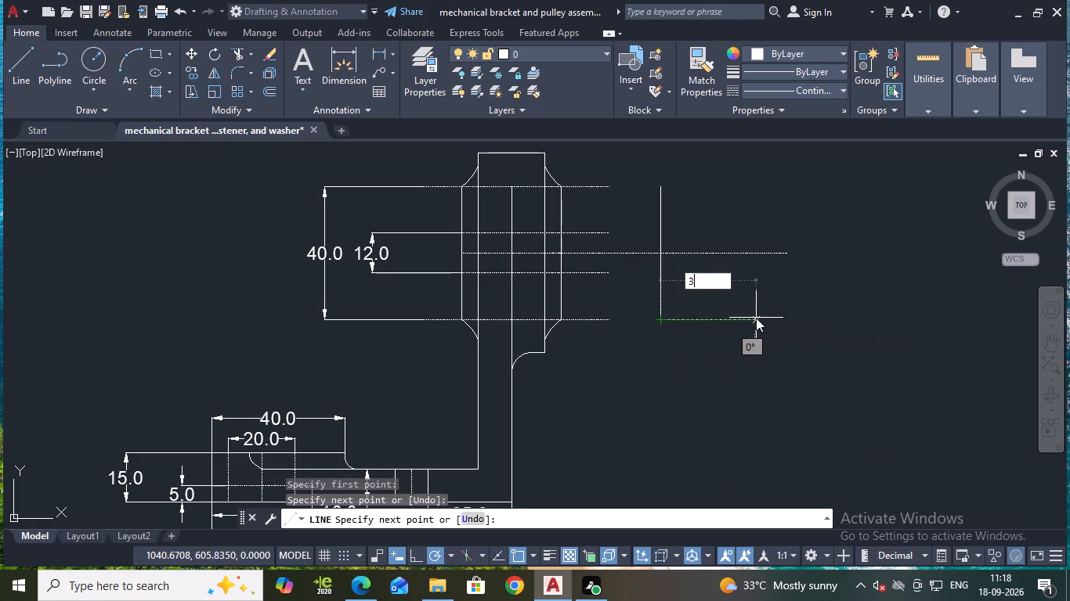
{"action": "key", "text": "Return"}
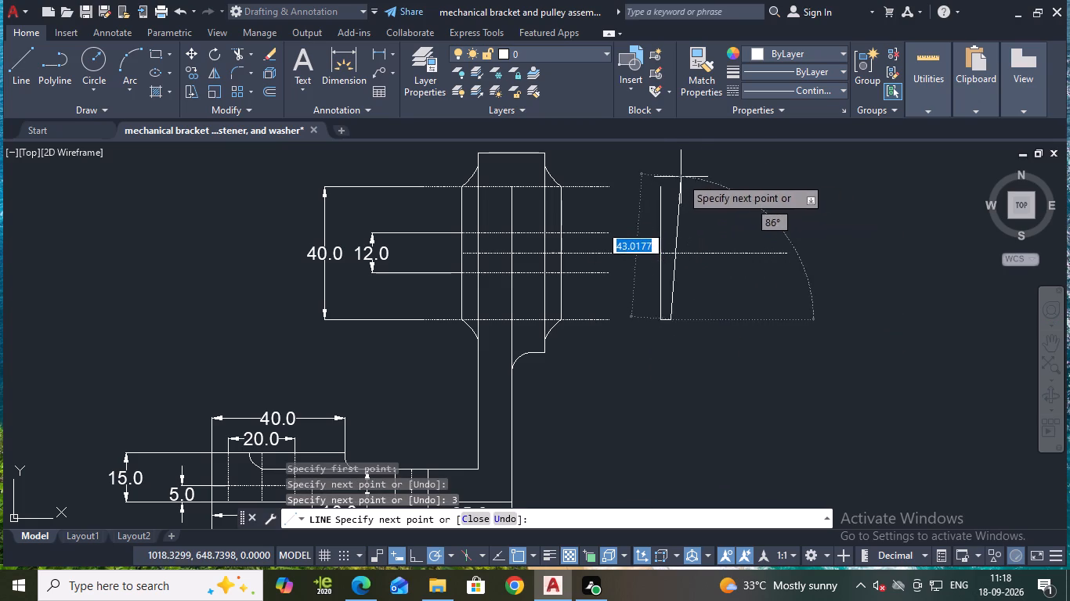
{"action": "type", "text": "40"}
{"action": "key", "text": "Return"}
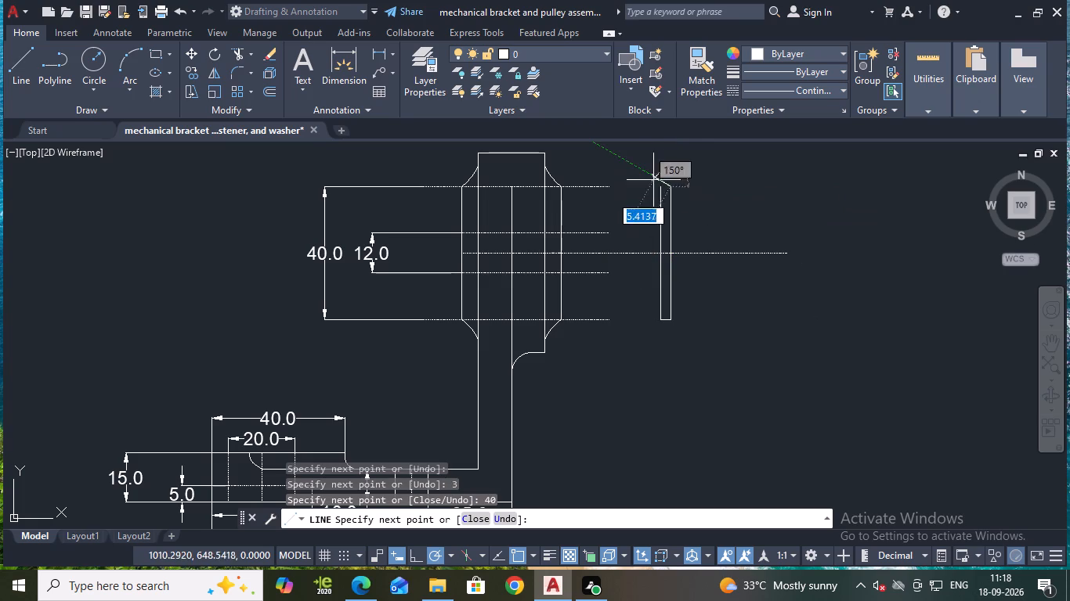
{"action": "scroll", "coordinate": [663, 188], "scroll_direction": "up", "scroll_amount": 5}
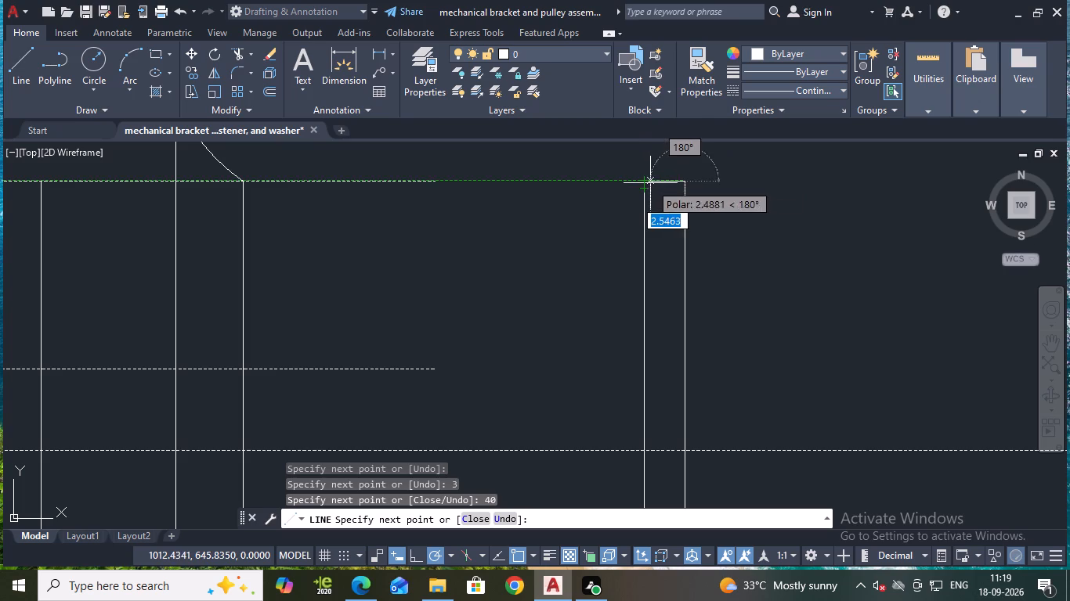
{"action": "scroll", "coordinate": [620, 171], "scroll_direction": "down", "scroll_amount": 2}
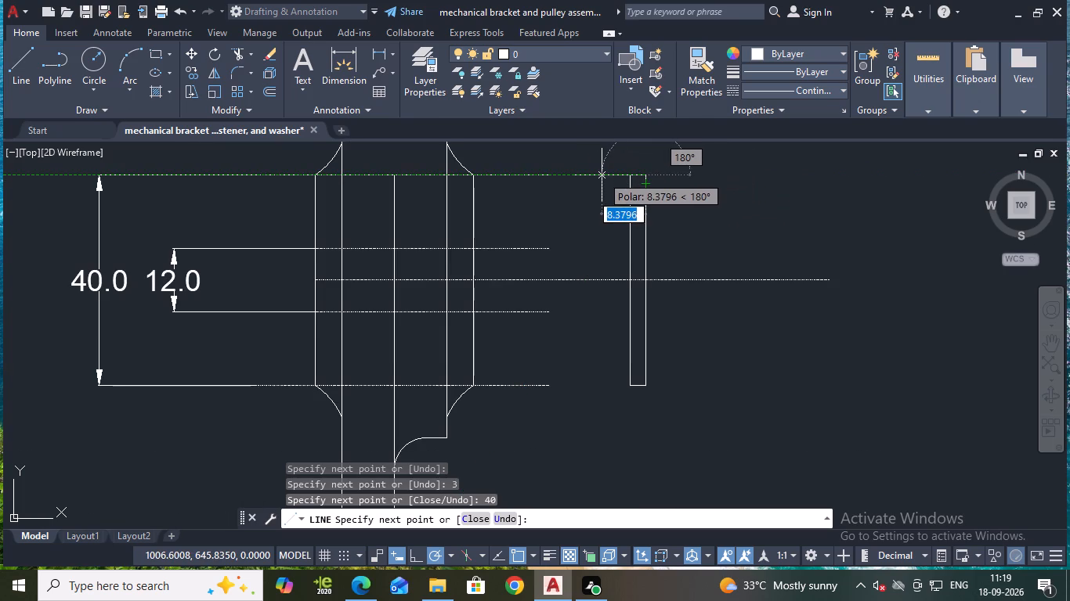
{"action": "key", "text": "3"}
{"action": "key", "text": "Return"}
{"action": "key", "text": "Escape"}
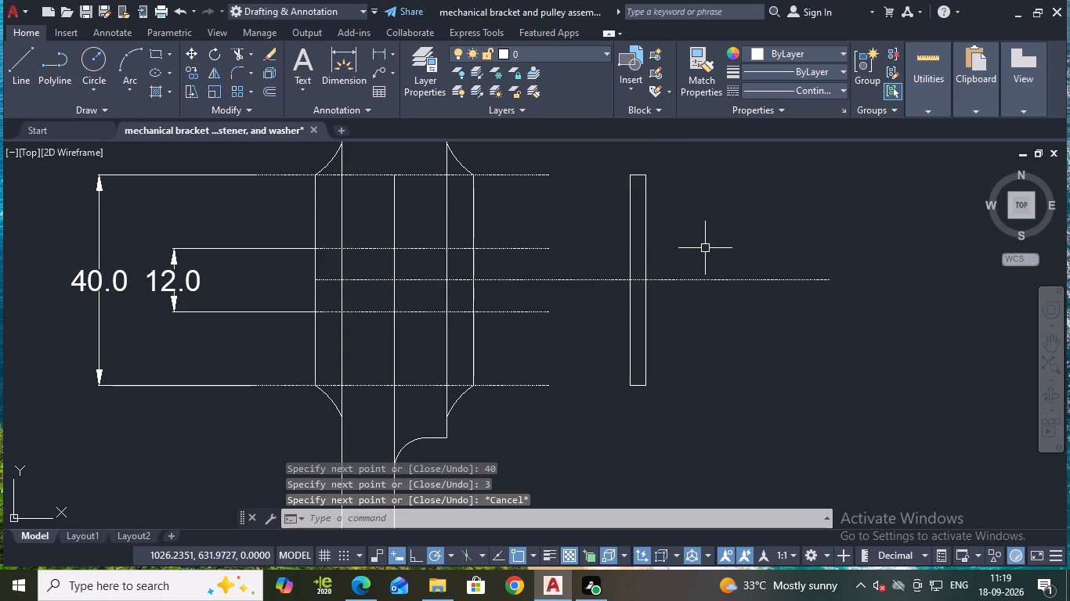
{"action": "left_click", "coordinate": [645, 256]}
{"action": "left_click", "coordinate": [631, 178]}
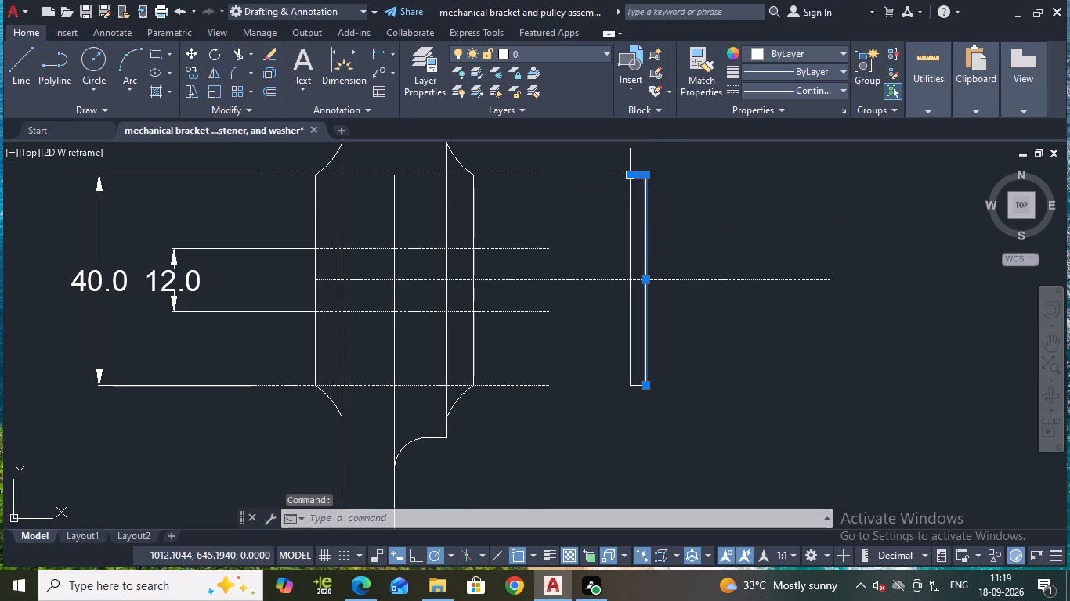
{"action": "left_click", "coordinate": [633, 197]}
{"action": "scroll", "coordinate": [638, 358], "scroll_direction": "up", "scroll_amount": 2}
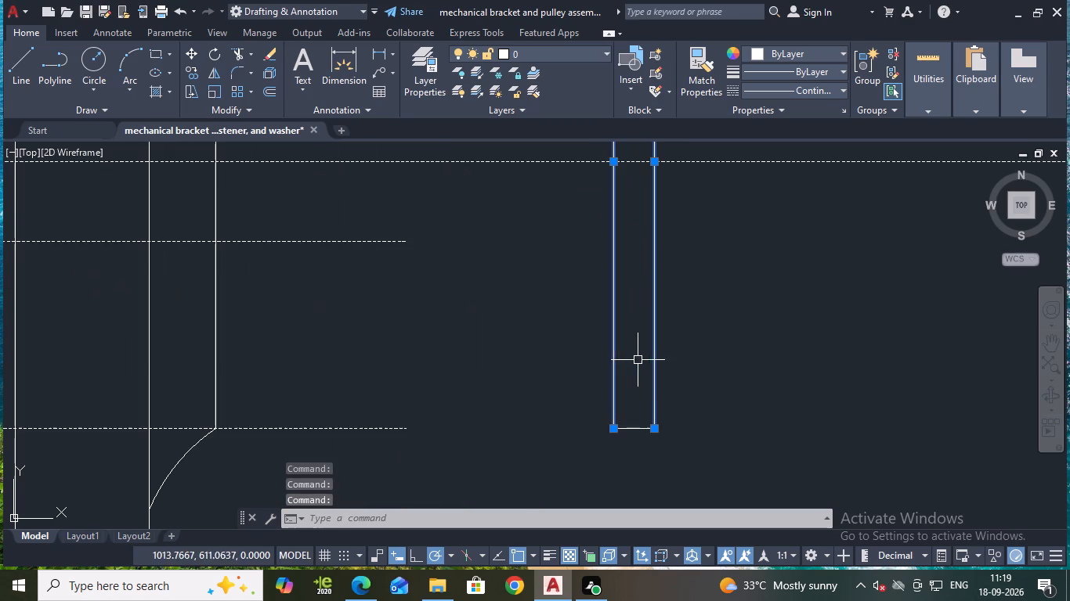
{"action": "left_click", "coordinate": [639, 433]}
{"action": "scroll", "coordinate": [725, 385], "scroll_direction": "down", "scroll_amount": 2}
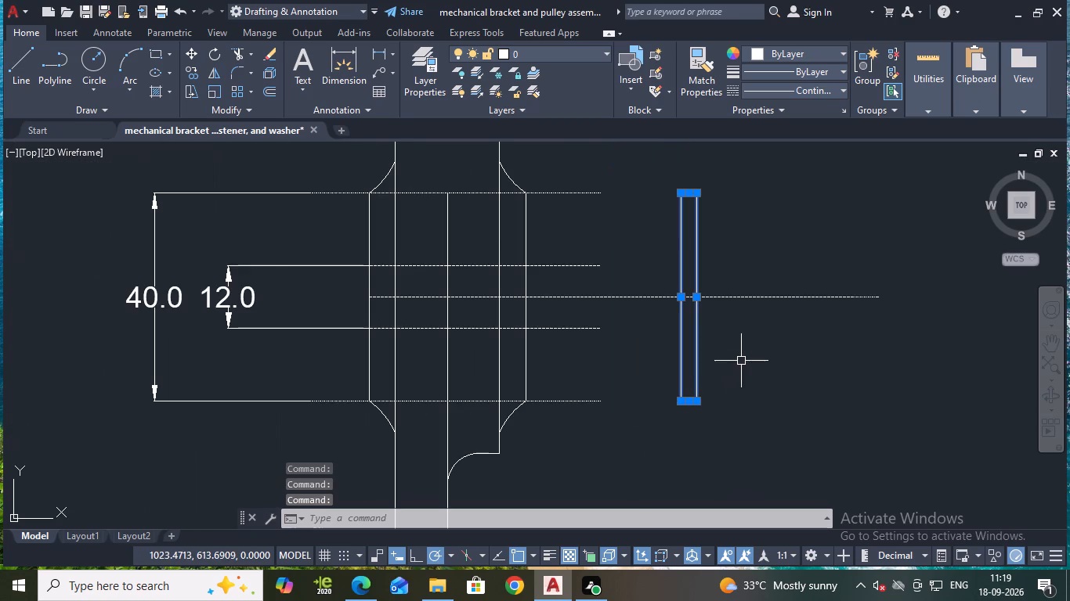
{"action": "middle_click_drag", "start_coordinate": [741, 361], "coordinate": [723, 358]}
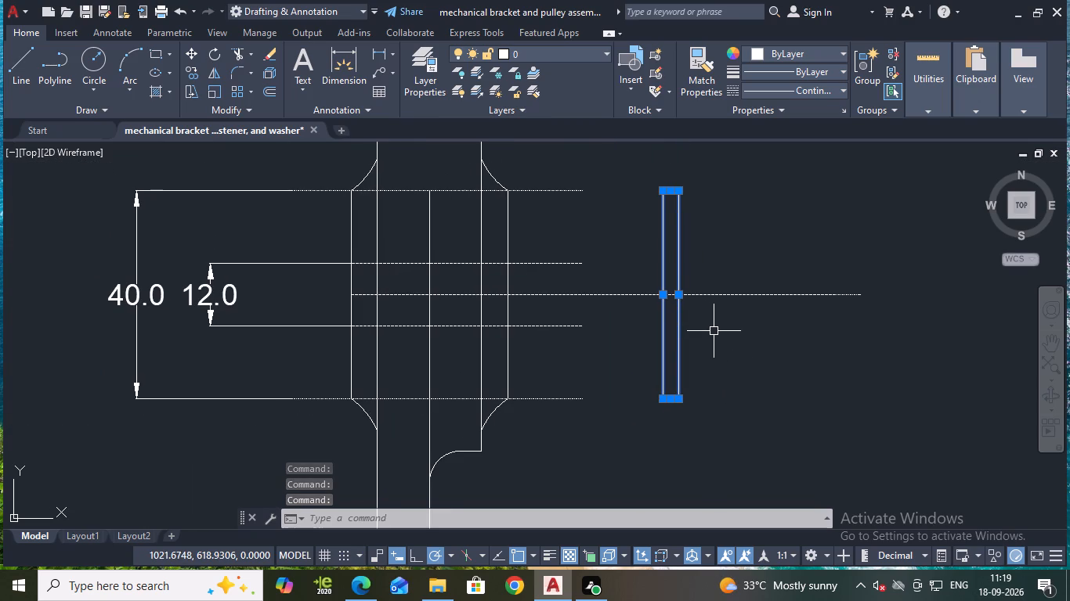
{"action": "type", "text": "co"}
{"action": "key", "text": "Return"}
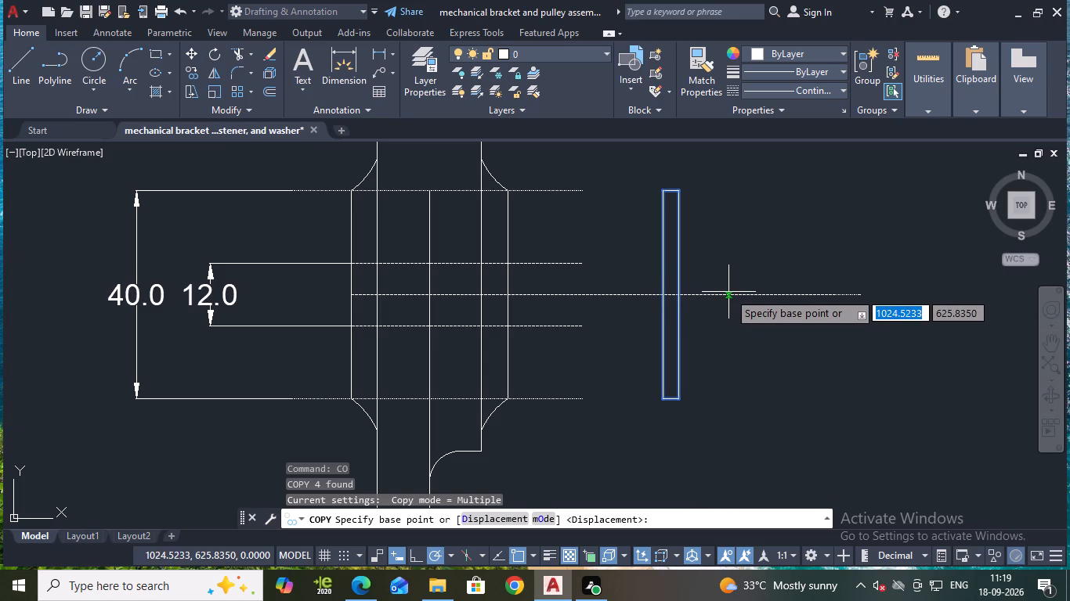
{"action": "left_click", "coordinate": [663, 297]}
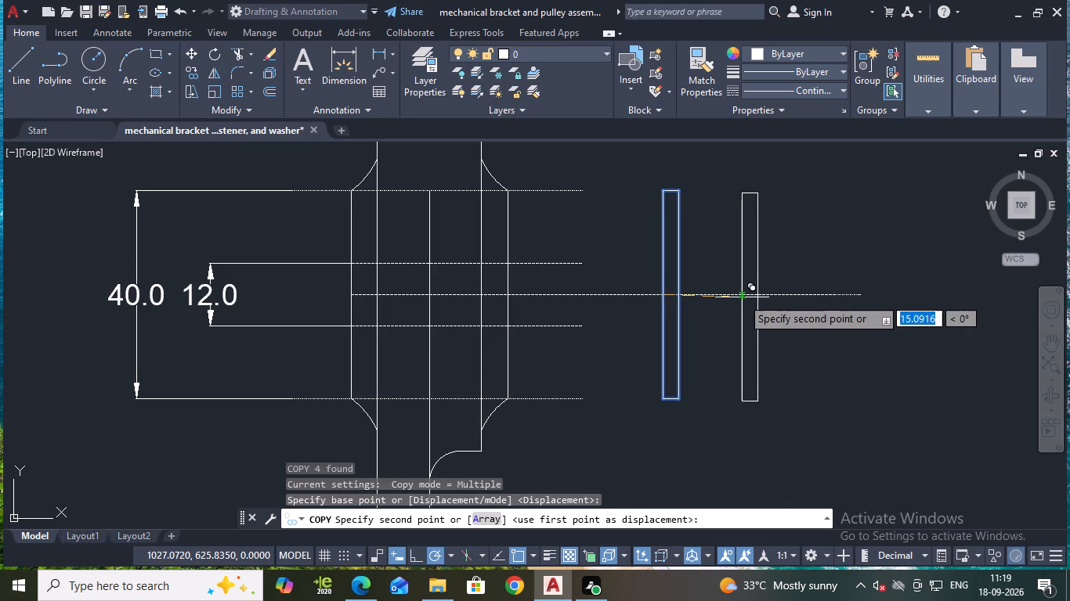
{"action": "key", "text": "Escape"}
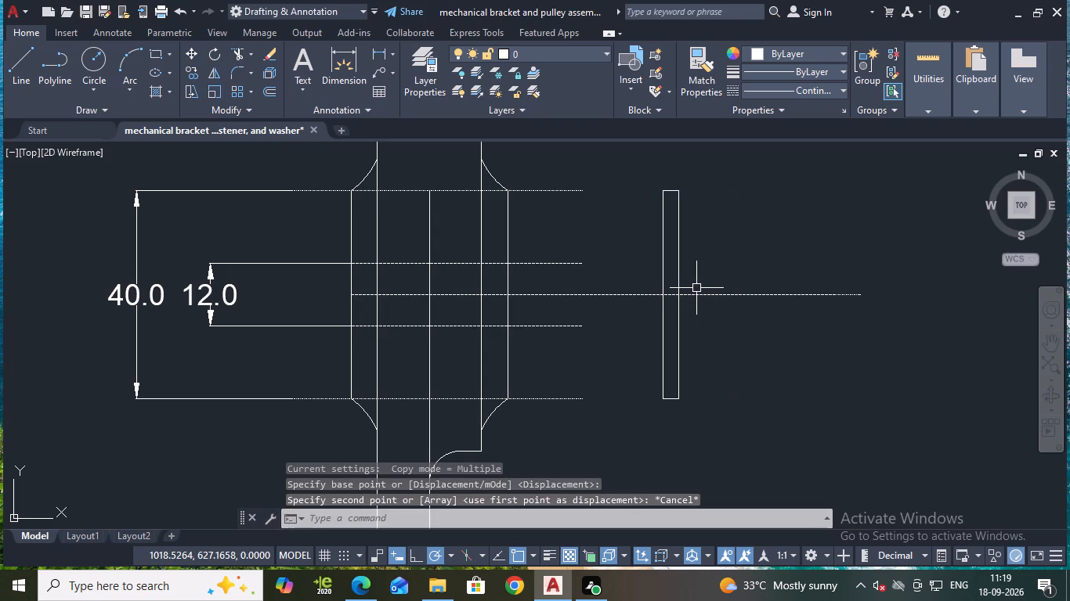
Join the four lines of the 3 by 40 rectangle into a single polyline.
{"action": "left_click", "coordinate": [677, 282]}
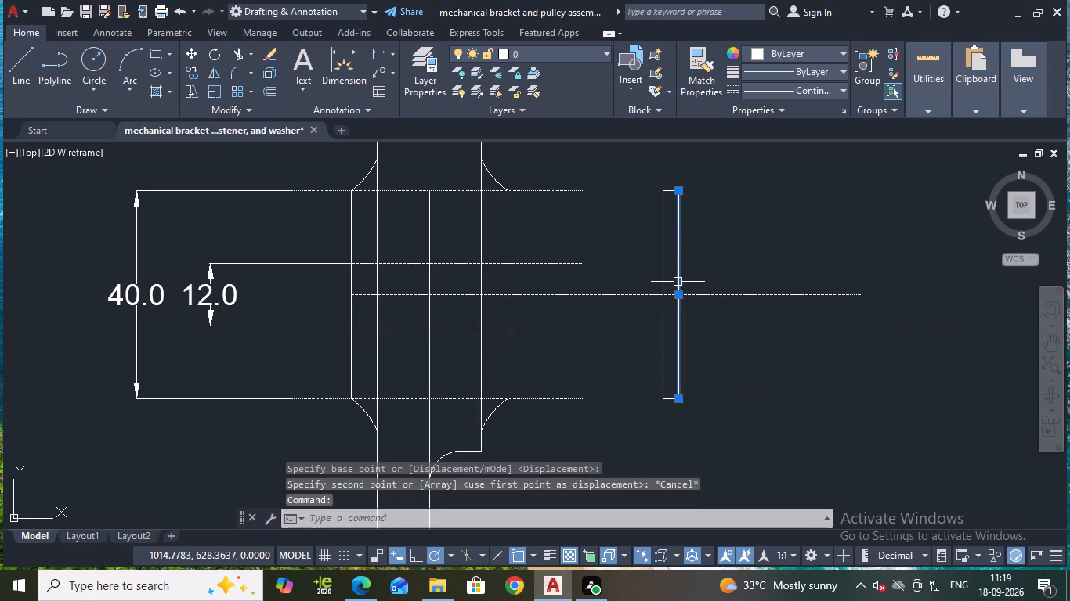
{"action": "left_click", "coordinate": [667, 193]}
{"action": "left_click", "coordinate": [664, 226]}
{"action": "scroll", "coordinate": [671, 399], "scroll_direction": "up", "scroll_amount": 3}
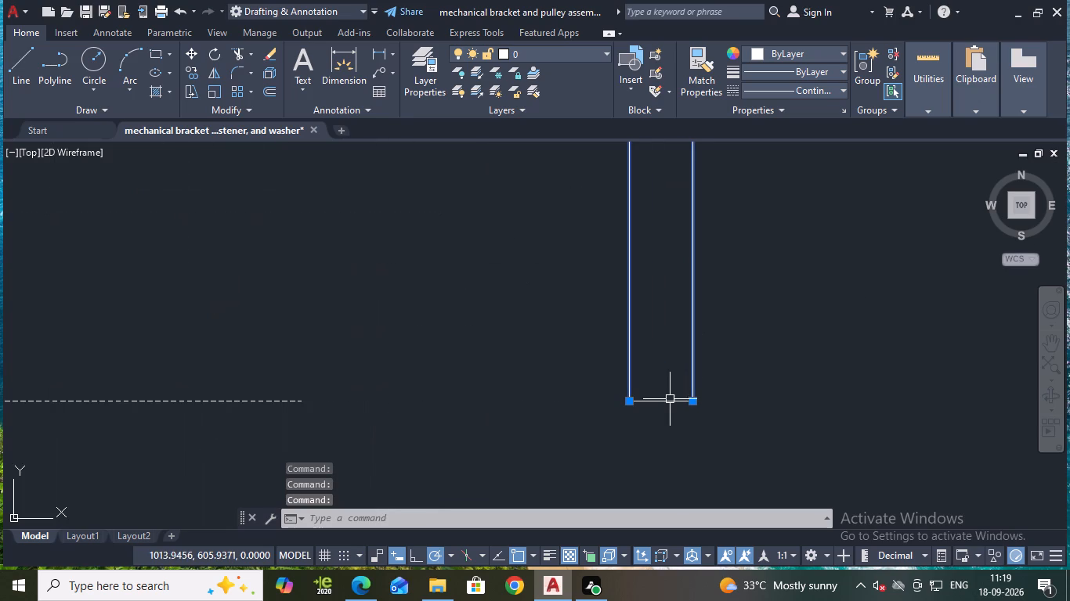
{"action": "left_click", "coordinate": [670, 399]}
{"action": "key", "text": "j"}
{"action": "key", "text": "Return"}
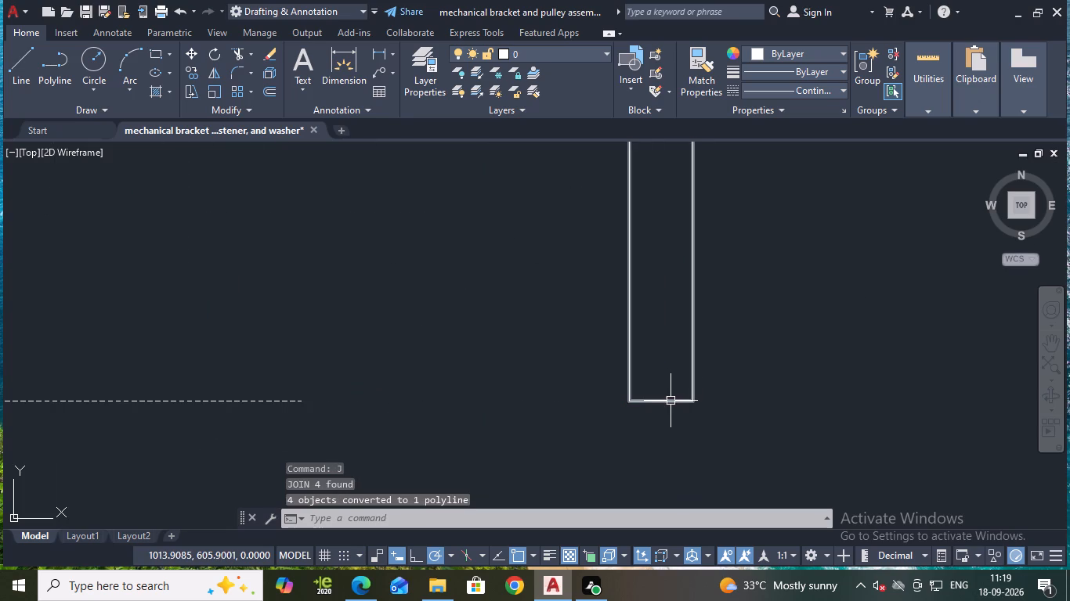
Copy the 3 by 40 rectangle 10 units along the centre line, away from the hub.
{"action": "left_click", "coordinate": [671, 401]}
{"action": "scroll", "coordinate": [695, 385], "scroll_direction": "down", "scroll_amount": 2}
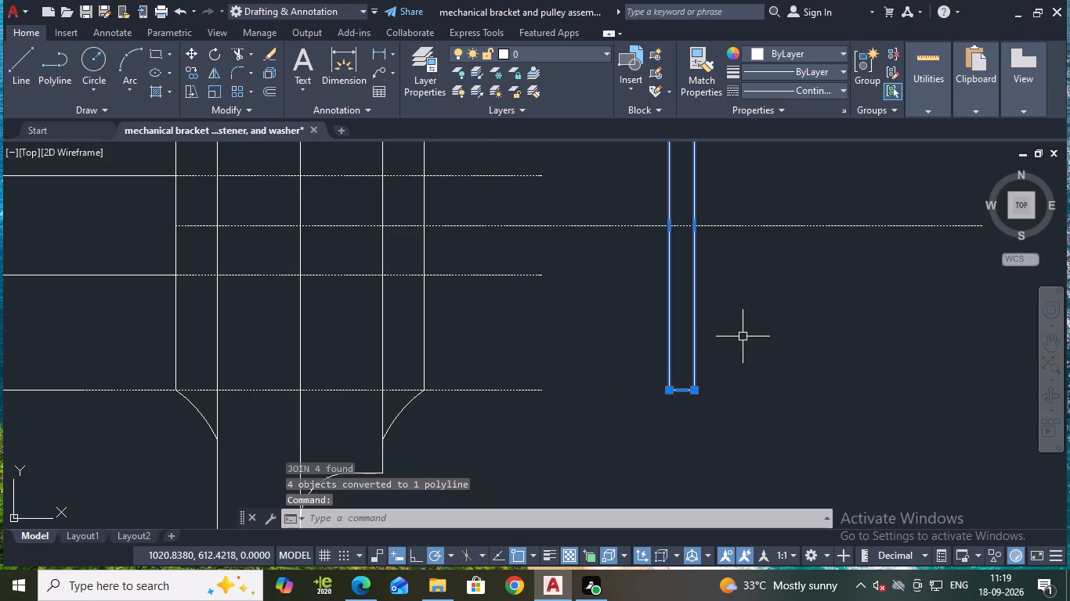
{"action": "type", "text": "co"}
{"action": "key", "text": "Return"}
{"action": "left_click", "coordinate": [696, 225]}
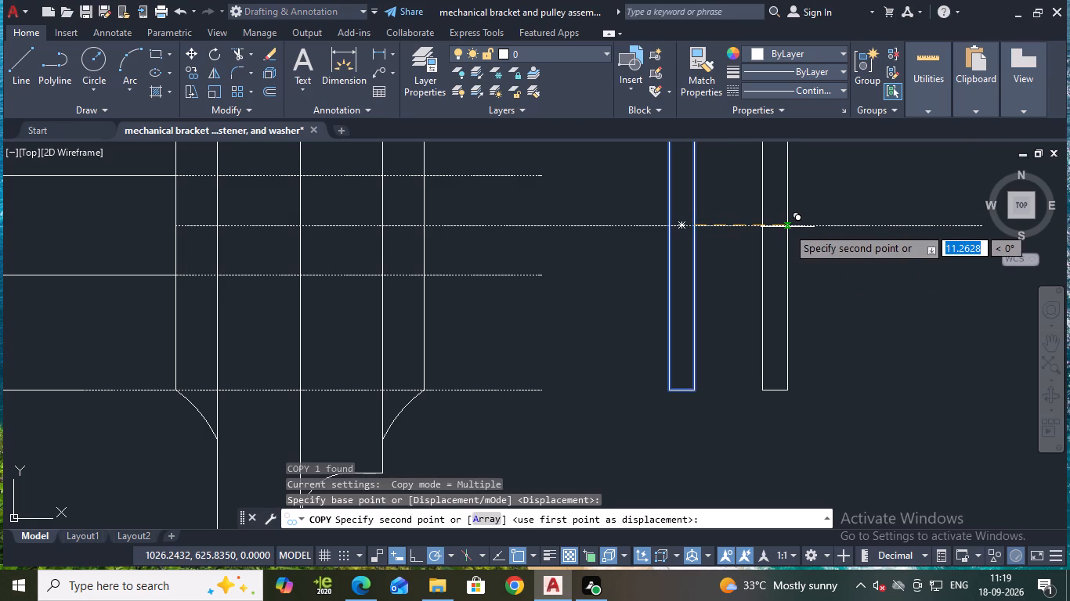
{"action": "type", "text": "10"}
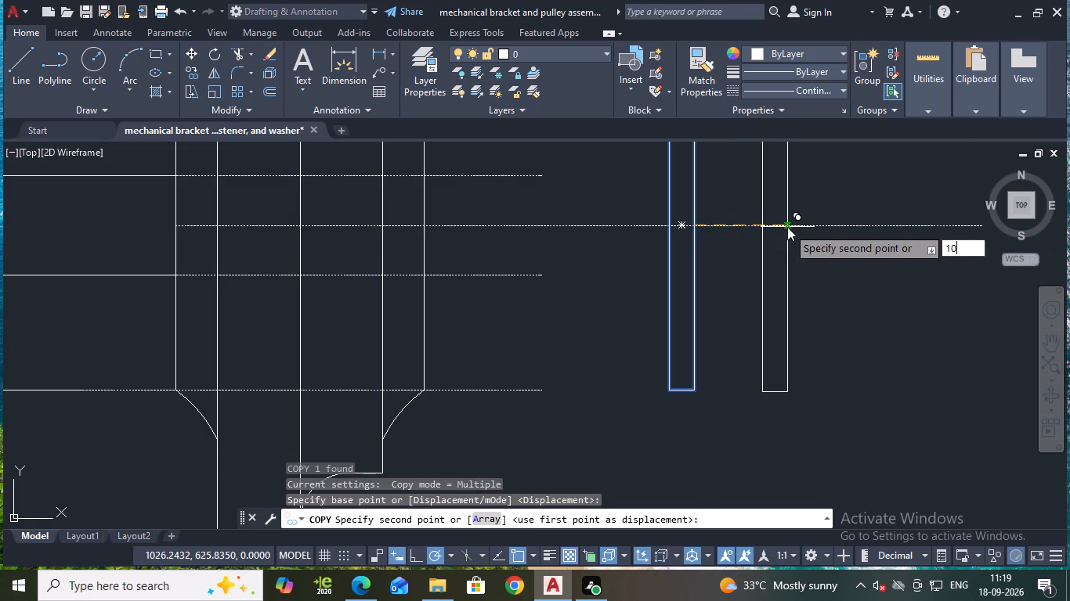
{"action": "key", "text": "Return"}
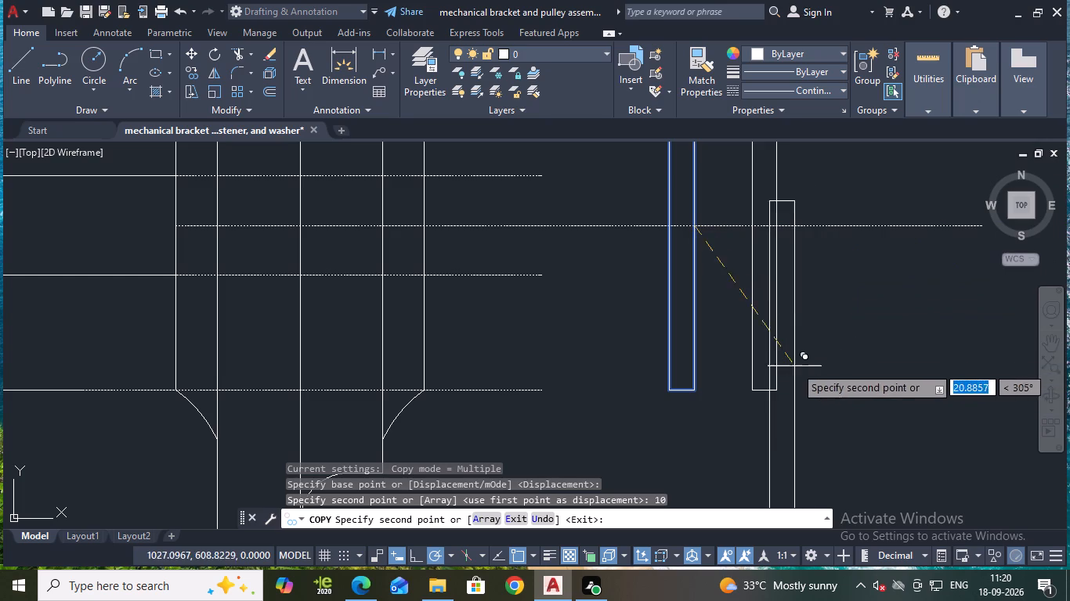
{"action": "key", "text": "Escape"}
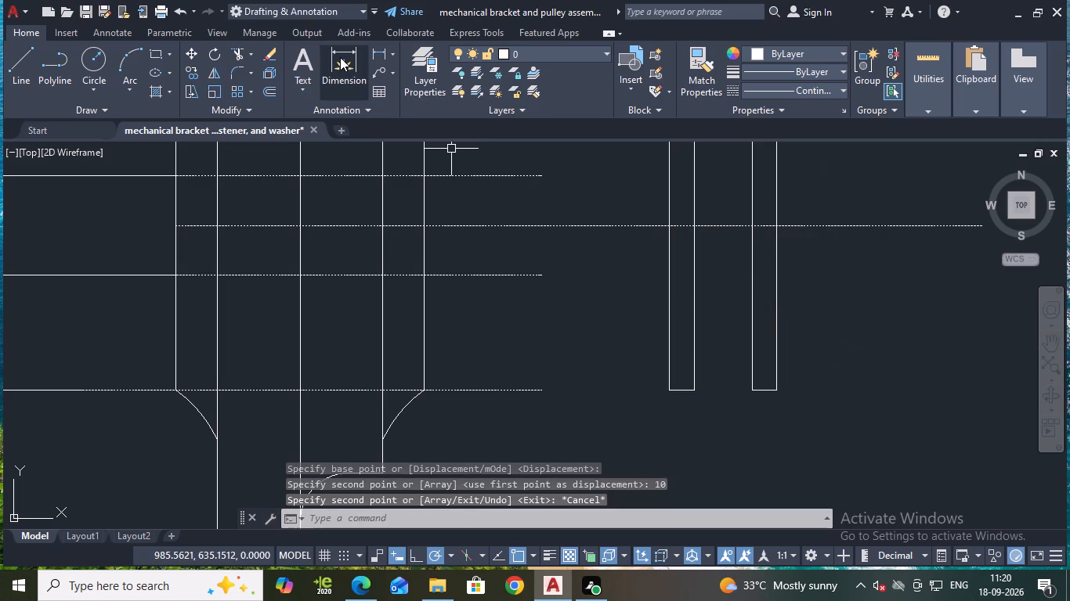
Check the gap between the rectangle and its copy with a linear dimension.
{"action": "left_click", "coordinate": [373, 48]}
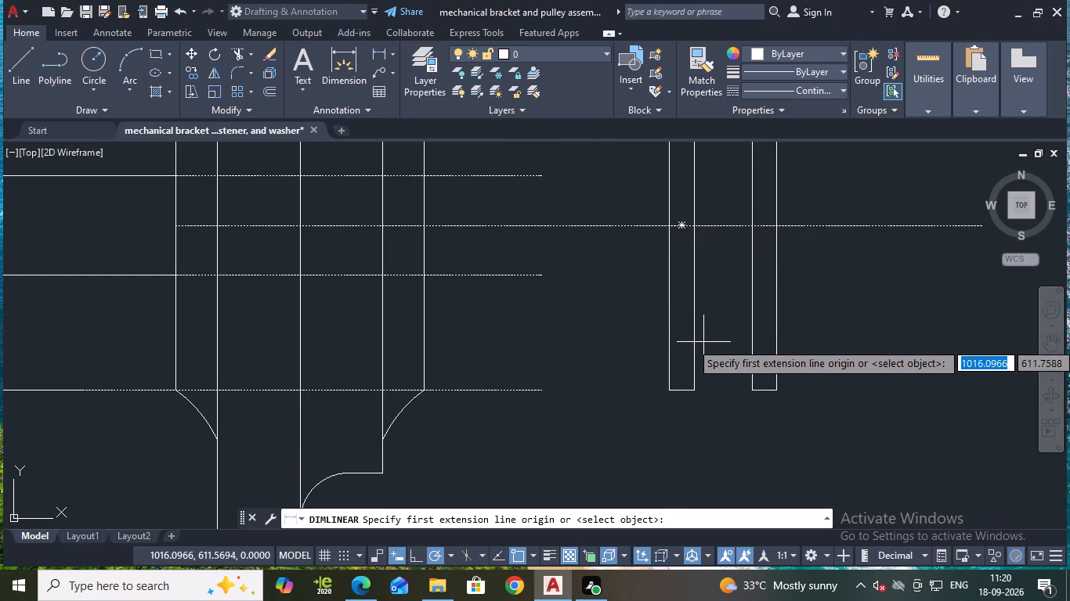
{"action": "left_click", "coordinate": [693, 339]}
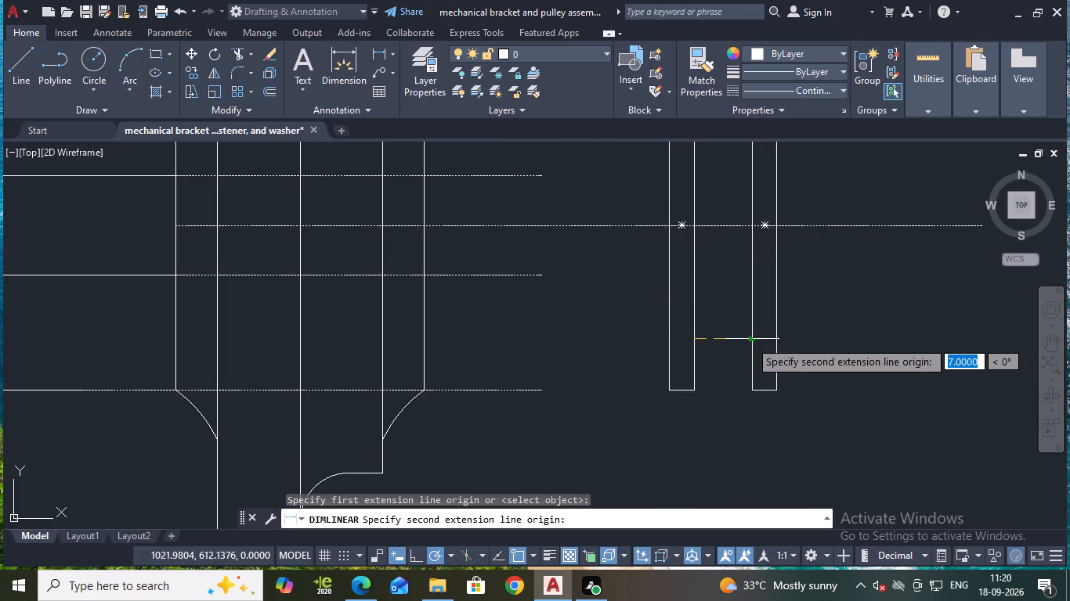
{"action": "key", "text": "Escape"}
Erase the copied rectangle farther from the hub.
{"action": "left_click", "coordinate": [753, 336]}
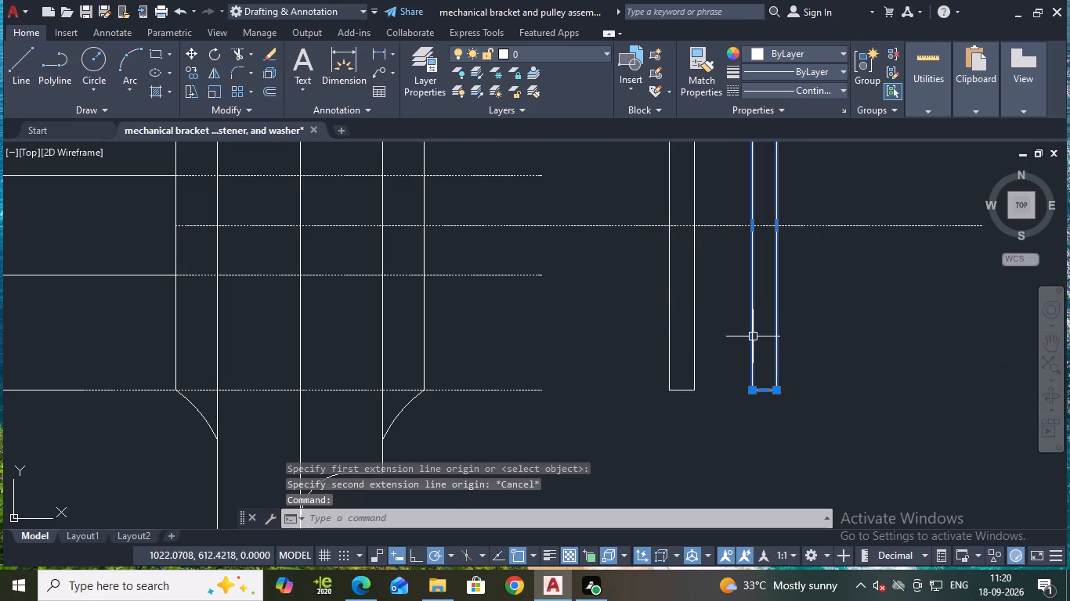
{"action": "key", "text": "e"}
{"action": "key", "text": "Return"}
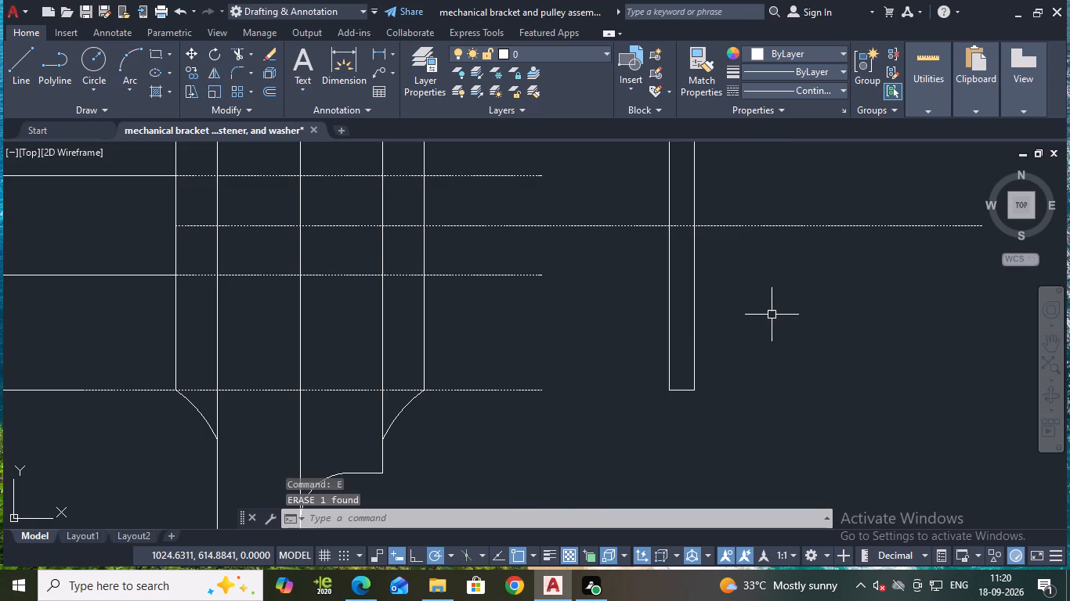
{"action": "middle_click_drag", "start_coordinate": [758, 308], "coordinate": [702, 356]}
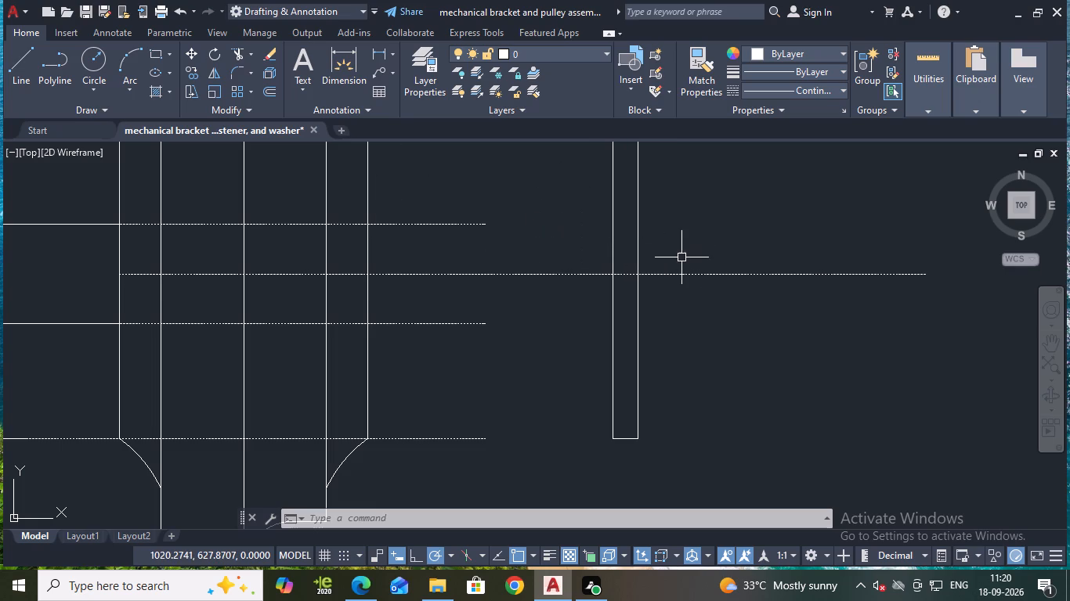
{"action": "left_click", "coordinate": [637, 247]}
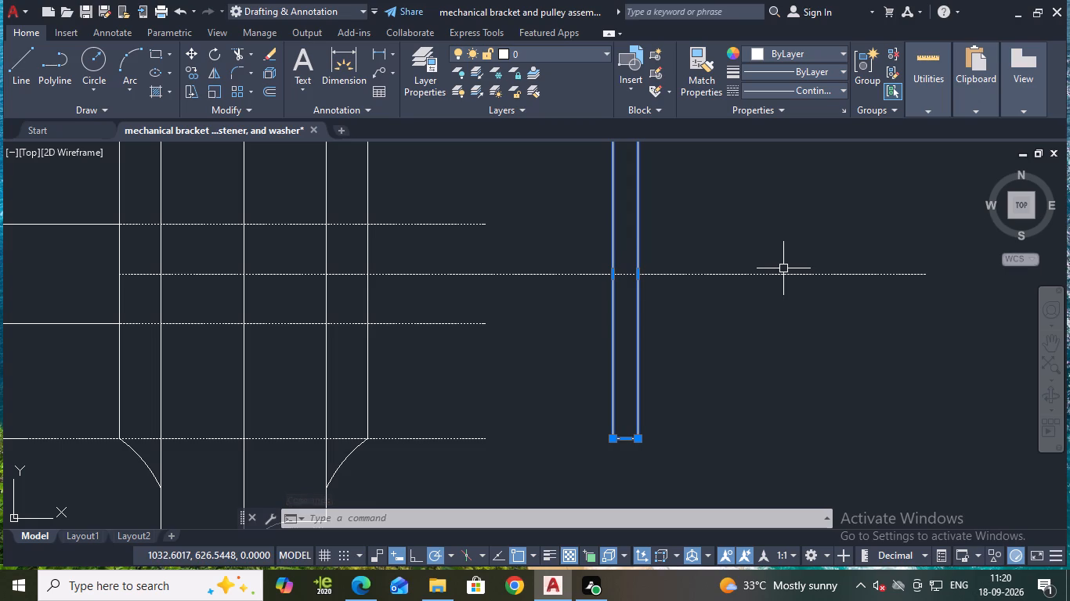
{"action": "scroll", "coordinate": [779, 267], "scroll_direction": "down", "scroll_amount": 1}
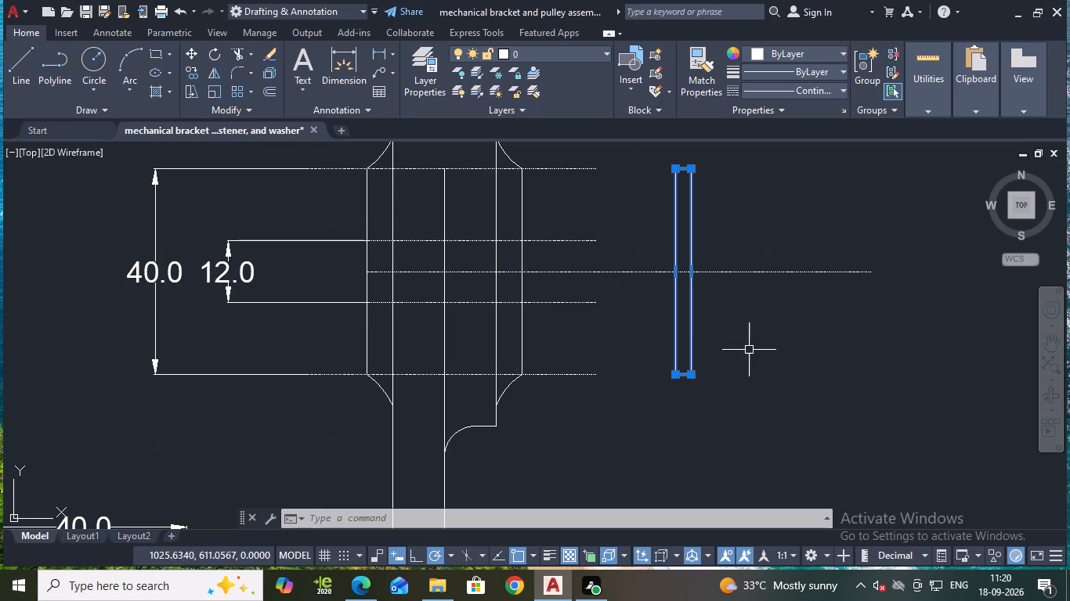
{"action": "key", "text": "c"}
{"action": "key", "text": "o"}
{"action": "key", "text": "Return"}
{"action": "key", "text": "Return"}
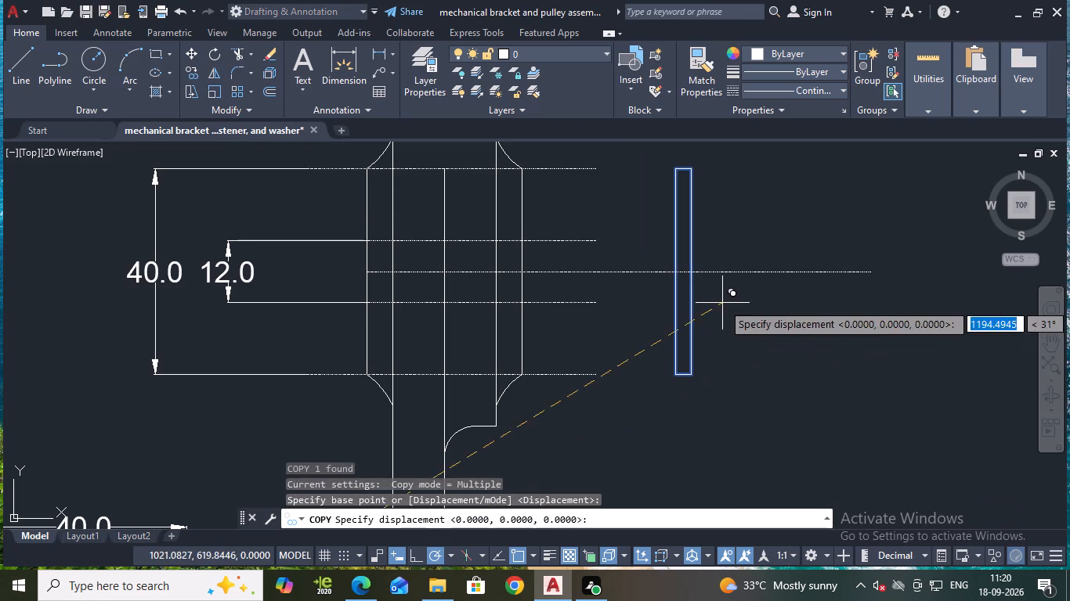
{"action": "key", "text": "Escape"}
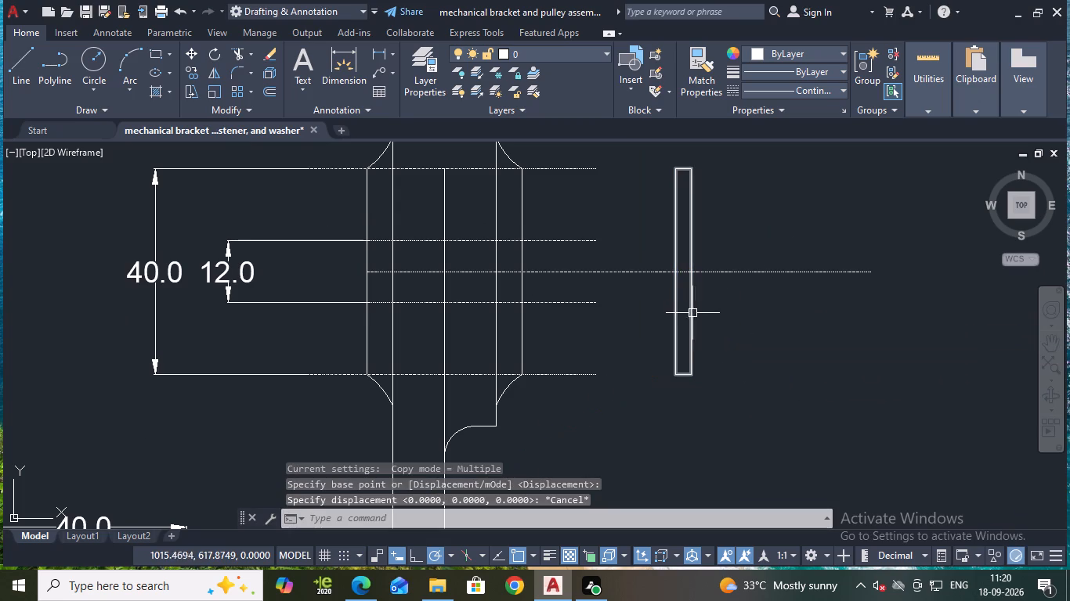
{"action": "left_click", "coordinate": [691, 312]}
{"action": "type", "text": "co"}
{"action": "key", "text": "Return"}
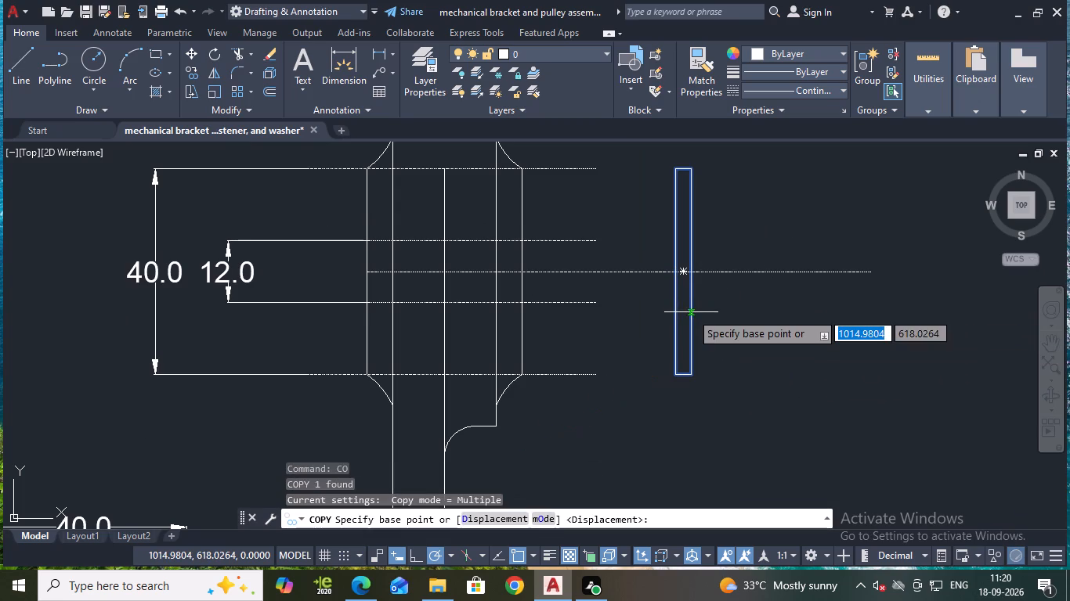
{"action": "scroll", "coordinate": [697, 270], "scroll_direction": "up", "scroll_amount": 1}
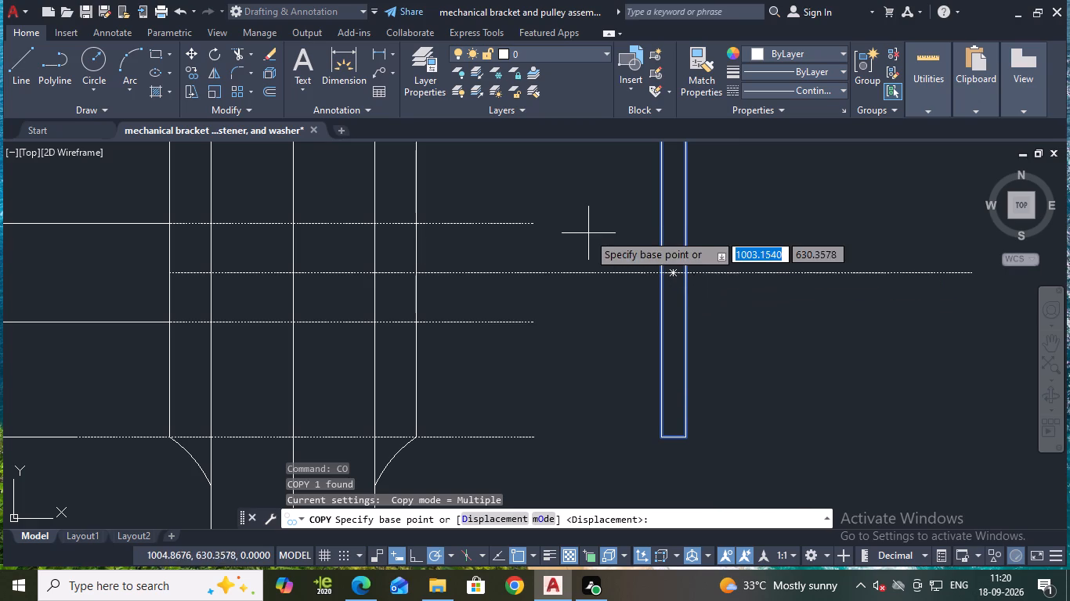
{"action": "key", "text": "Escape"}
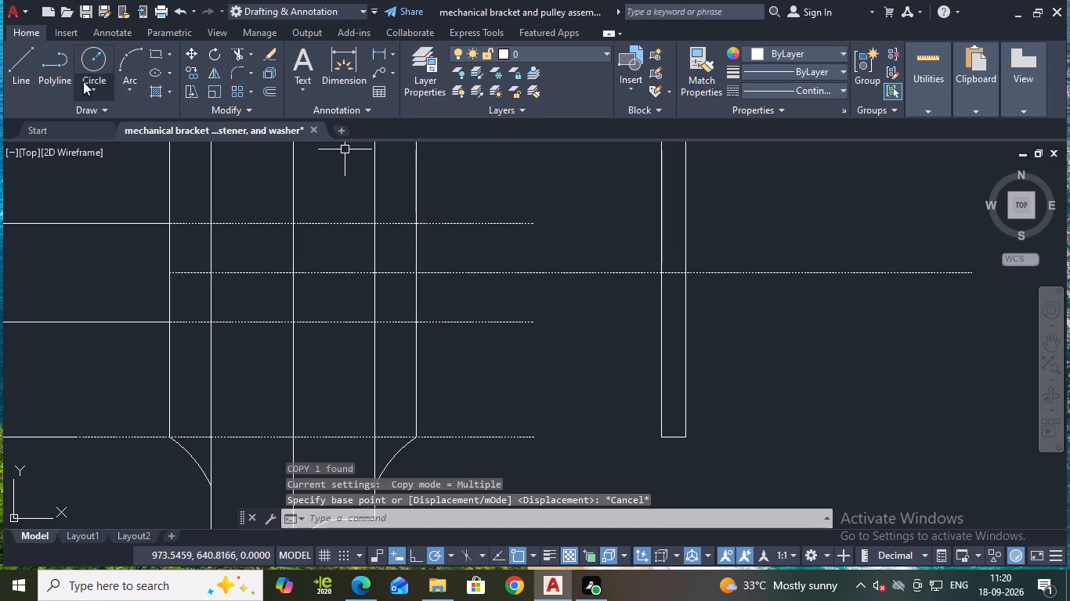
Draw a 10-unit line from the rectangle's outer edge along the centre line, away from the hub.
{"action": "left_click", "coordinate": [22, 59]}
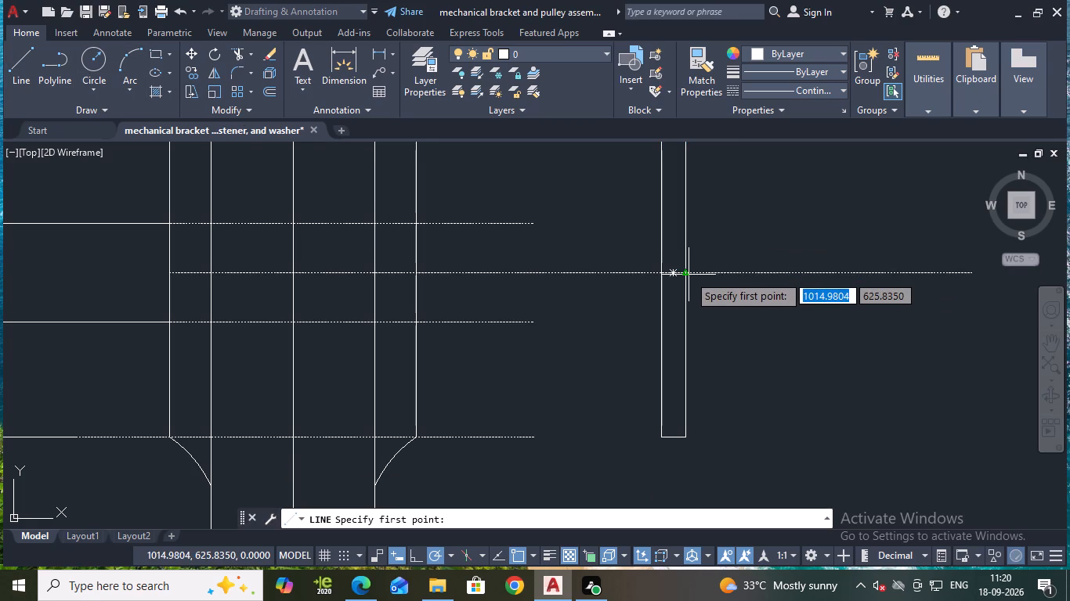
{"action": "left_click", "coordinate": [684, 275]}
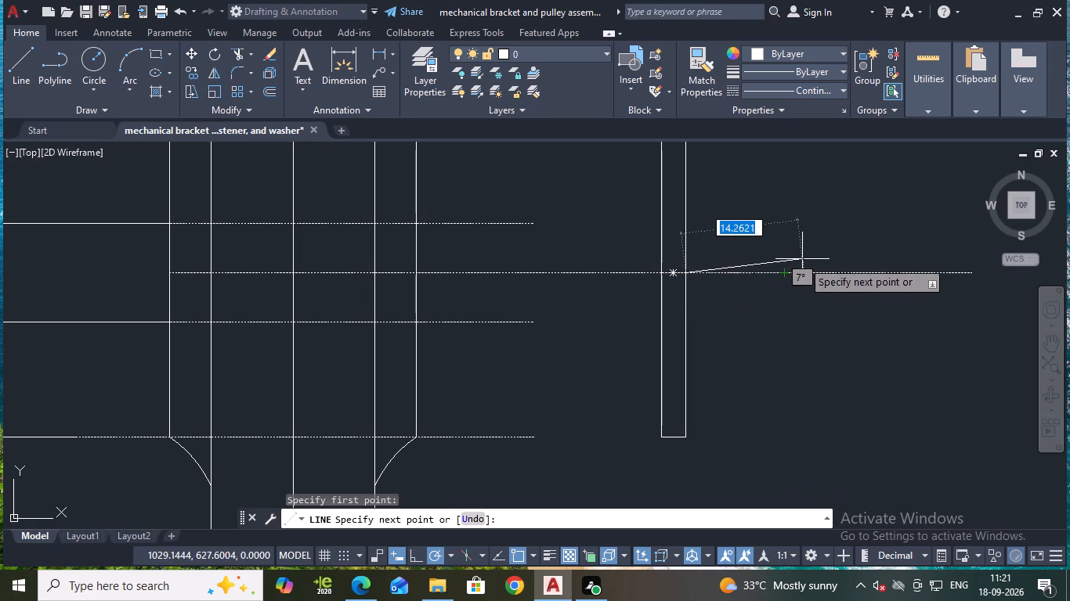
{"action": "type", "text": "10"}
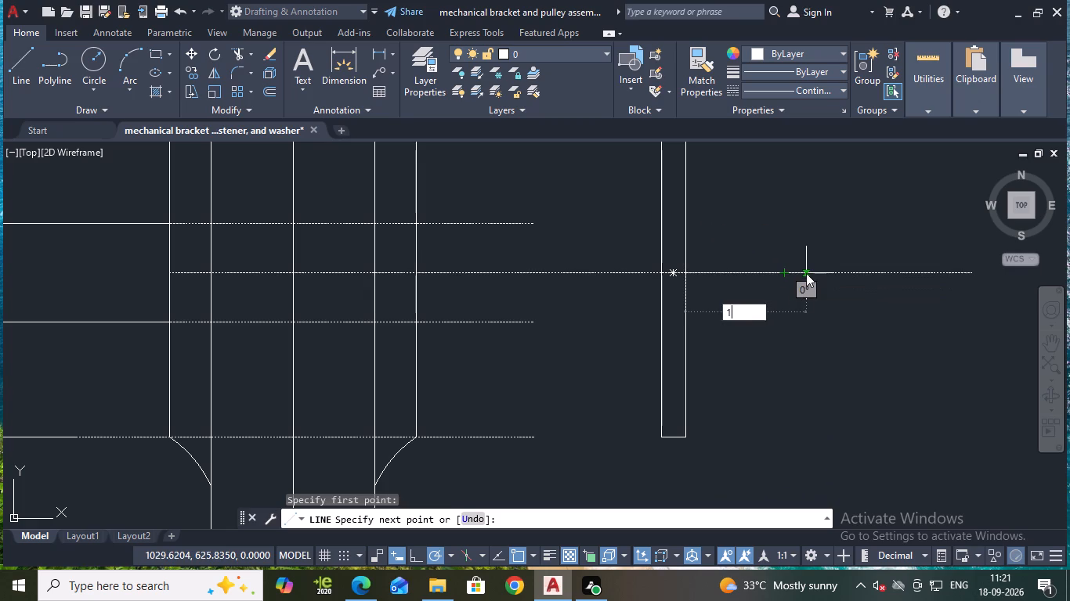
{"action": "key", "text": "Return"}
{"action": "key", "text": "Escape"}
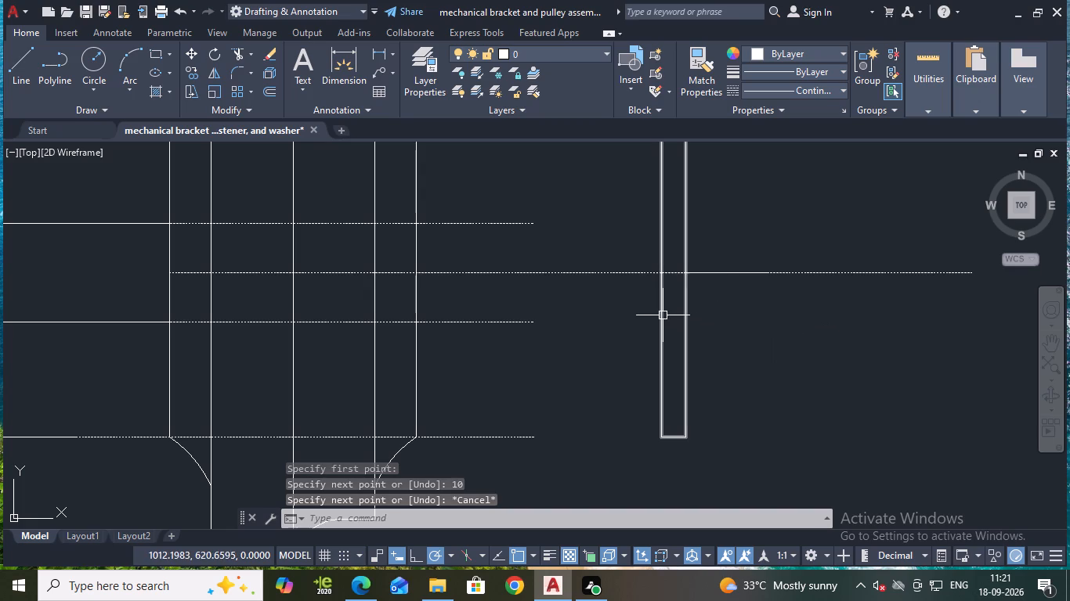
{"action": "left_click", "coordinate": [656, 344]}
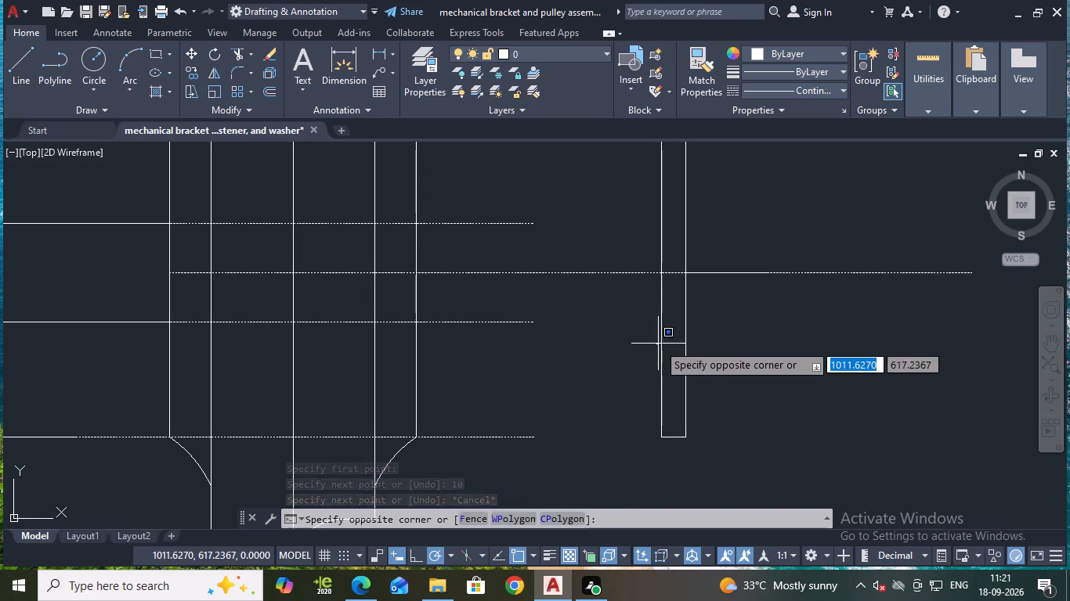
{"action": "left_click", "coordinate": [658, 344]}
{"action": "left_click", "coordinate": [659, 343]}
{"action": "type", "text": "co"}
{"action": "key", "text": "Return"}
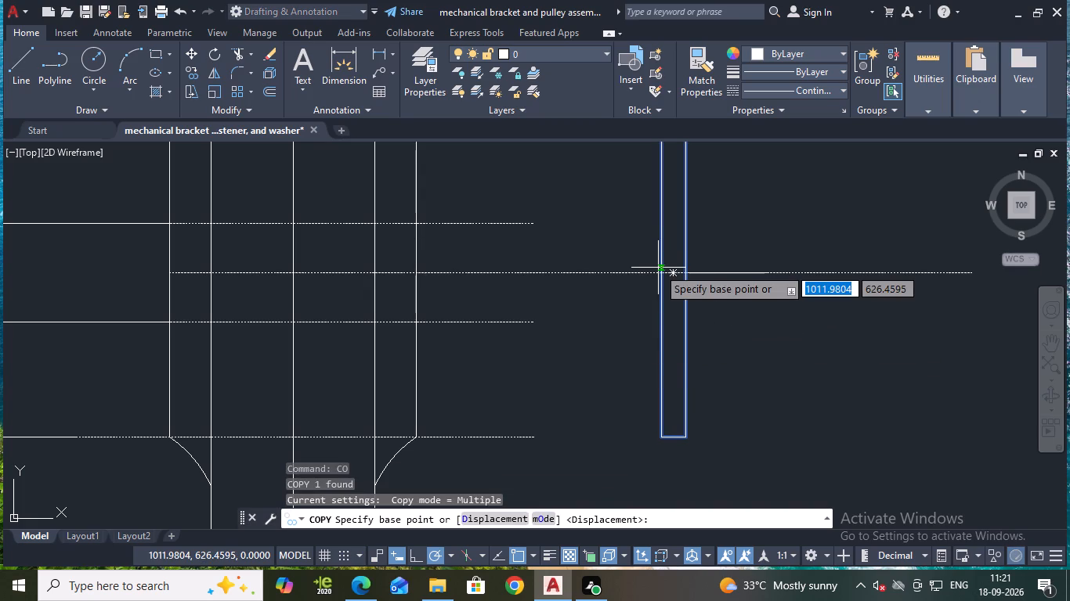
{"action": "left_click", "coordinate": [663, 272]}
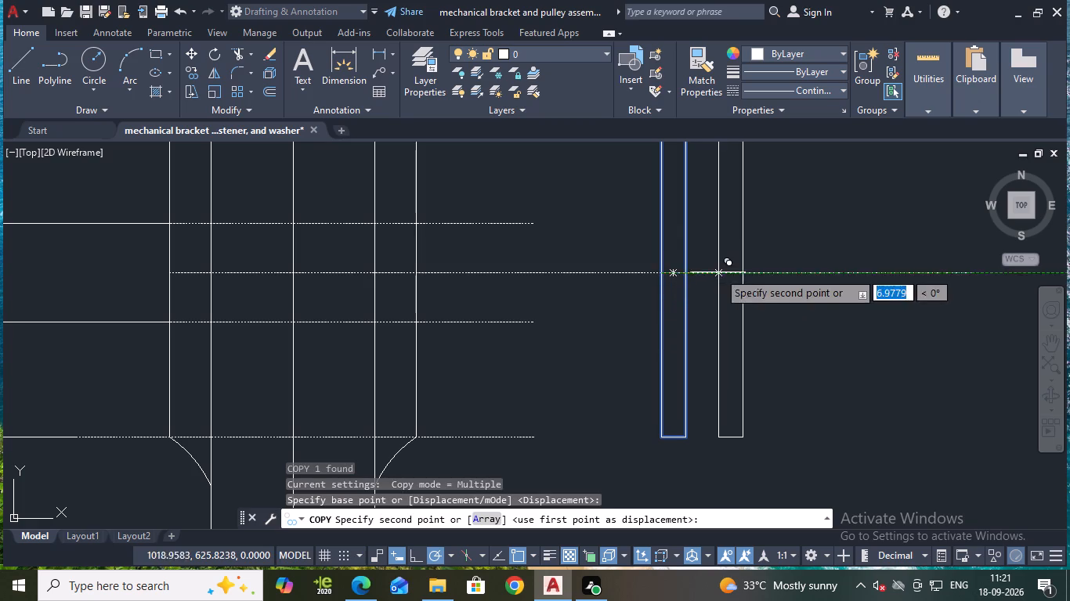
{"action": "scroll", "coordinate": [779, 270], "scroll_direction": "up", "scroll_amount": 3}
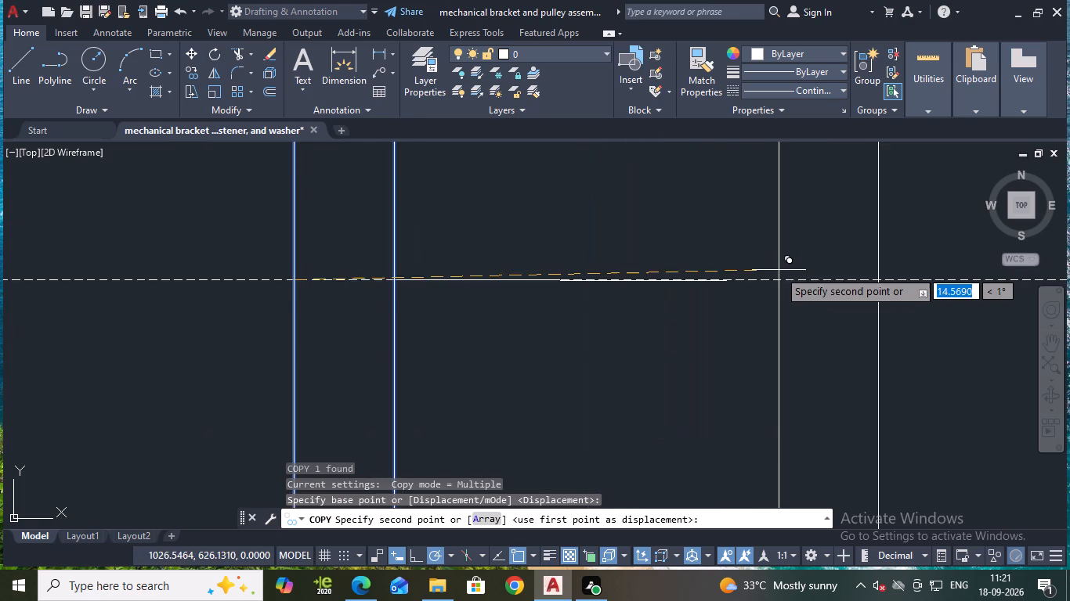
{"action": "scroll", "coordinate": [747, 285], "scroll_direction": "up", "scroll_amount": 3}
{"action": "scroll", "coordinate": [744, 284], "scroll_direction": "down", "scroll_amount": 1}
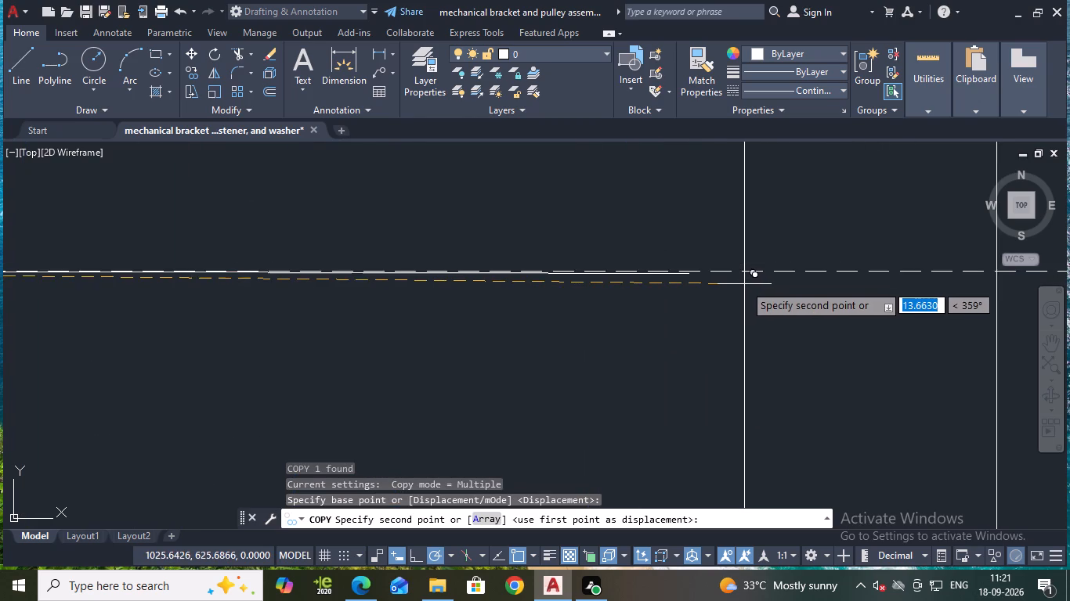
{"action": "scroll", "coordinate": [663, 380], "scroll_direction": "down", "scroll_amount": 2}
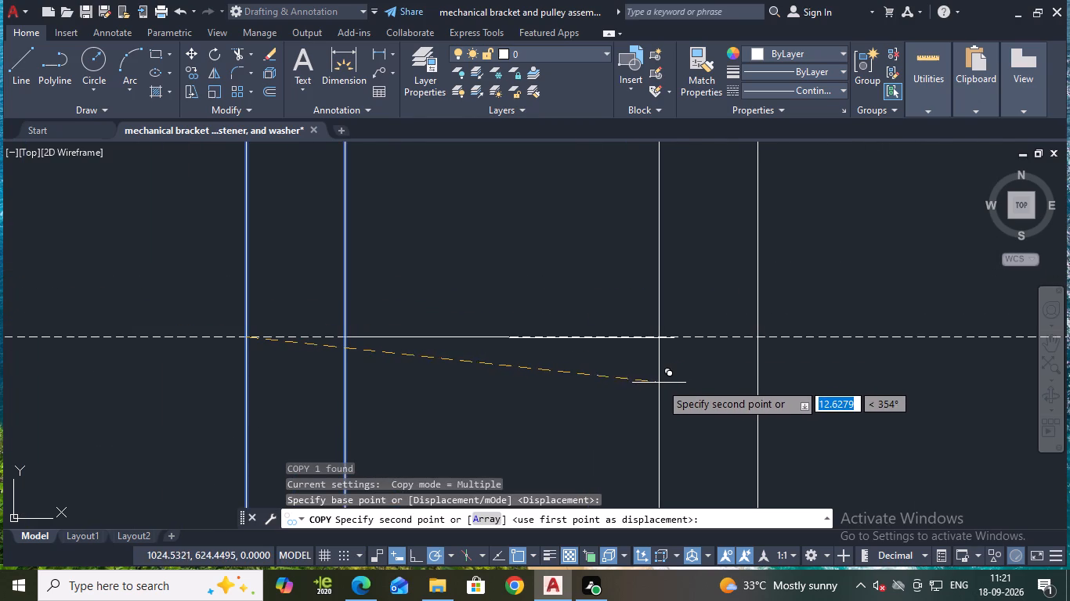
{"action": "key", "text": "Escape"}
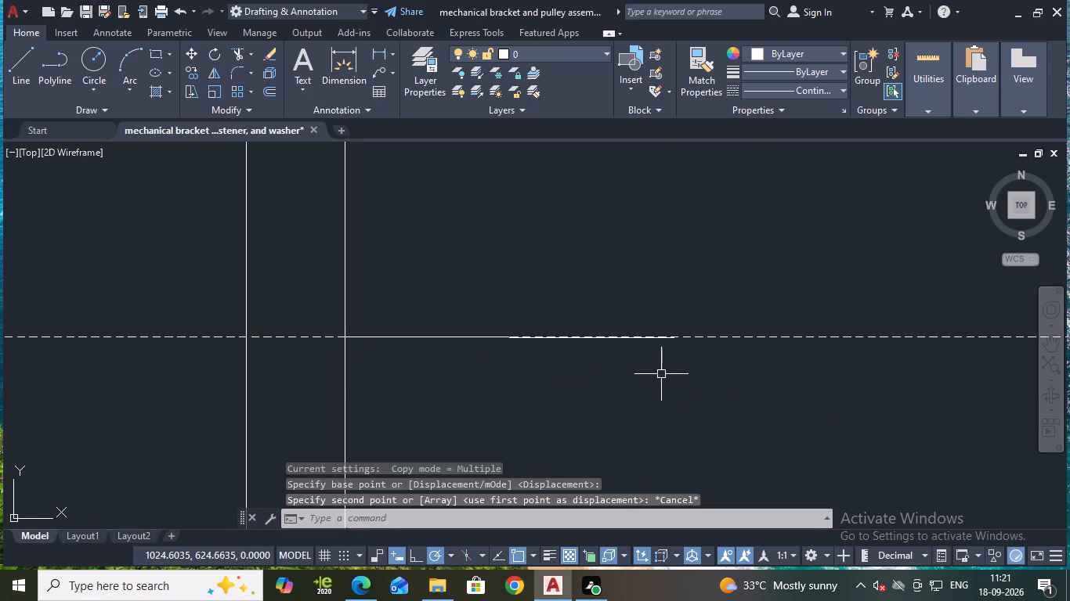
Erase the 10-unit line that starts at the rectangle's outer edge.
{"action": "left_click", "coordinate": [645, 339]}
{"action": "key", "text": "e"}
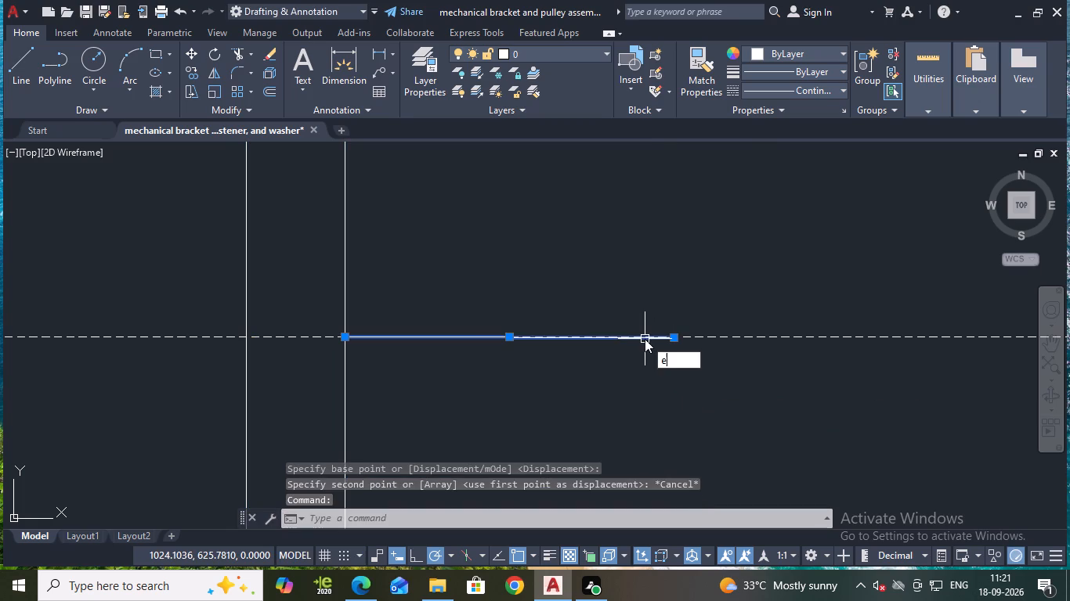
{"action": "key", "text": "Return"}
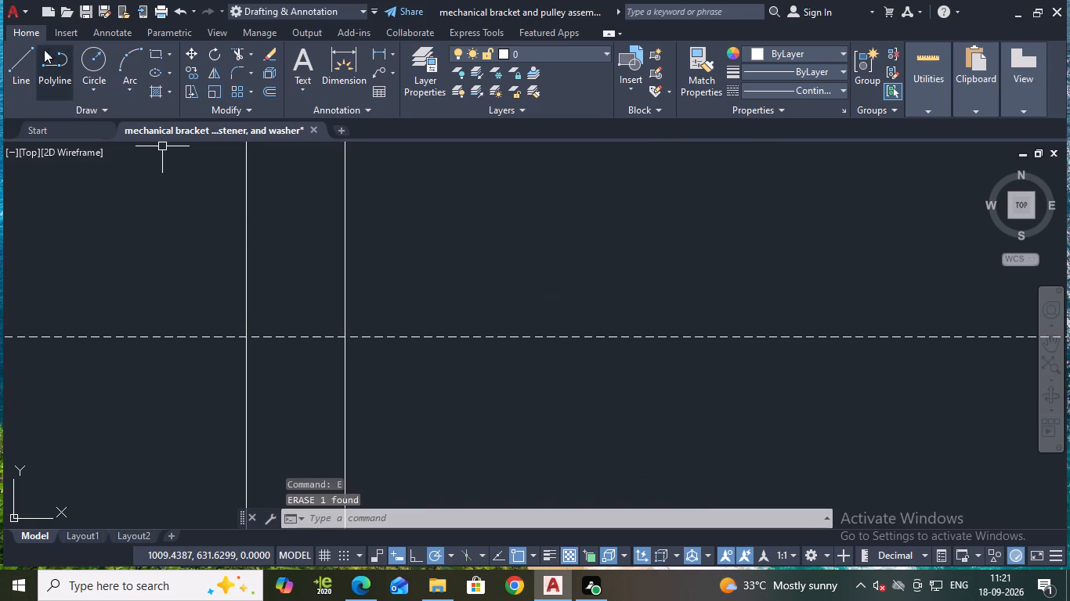
Draw a 10-unit line from the rectangle's outer edge along the centre line, away from the hub.
{"action": "left_click", "coordinate": [29, 49]}
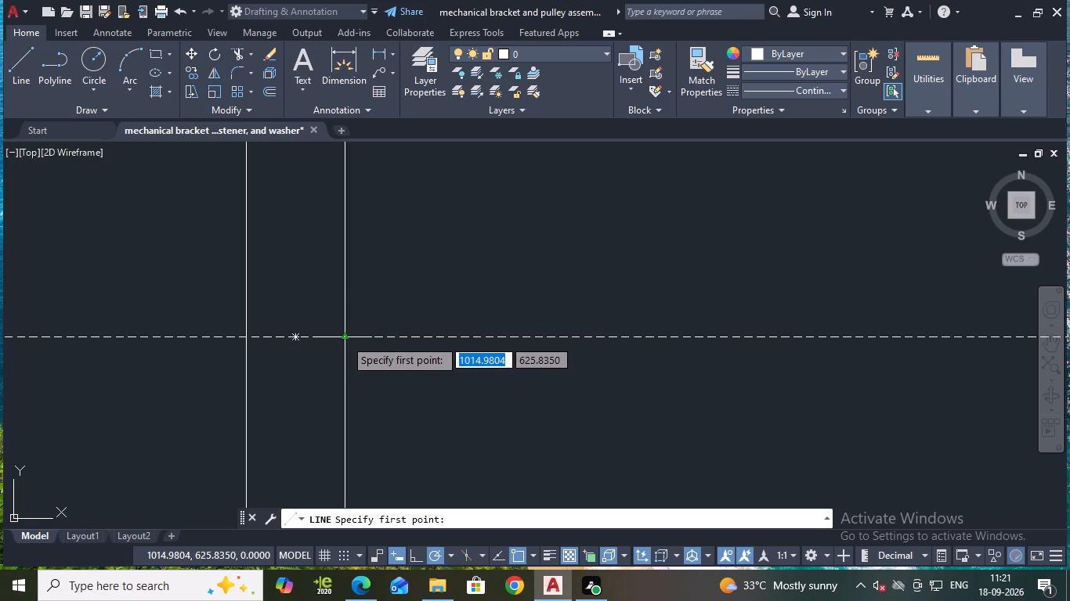
{"action": "left_click", "coordinate": [345, 339]}
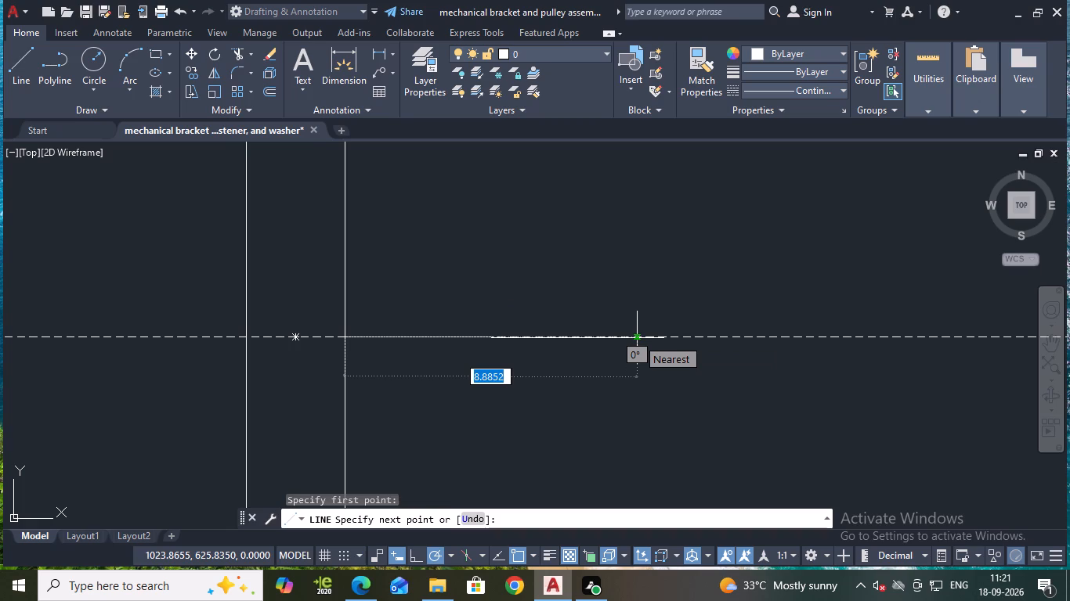
{"action": "scroll", "coordinate": [650, 344], "scroll_direction": "down", "scroll_amount": 4}
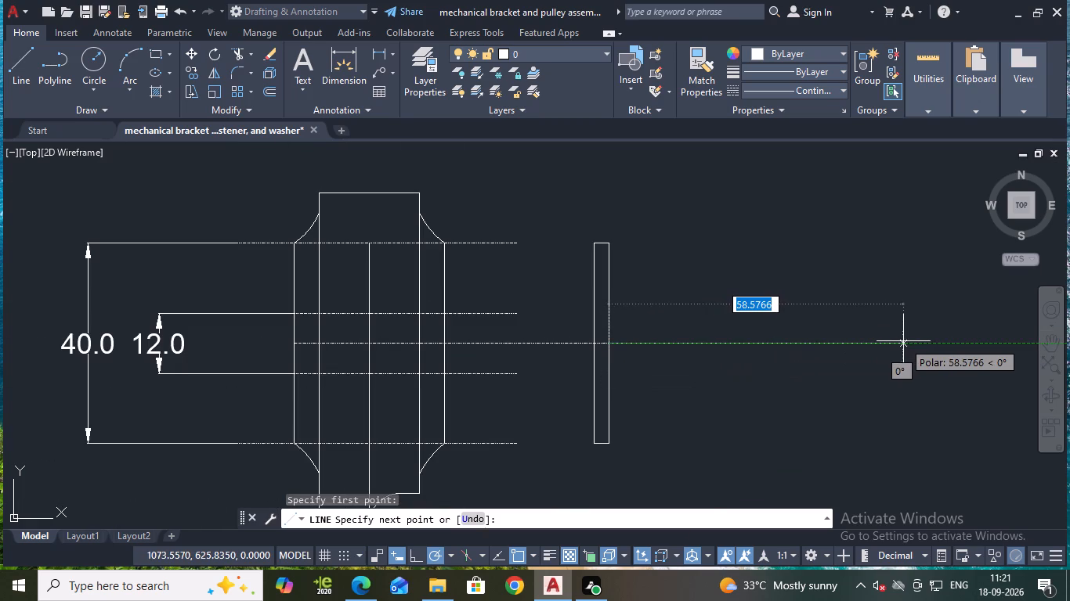
{"action": "type", "text": "10"}
{"action": "key", "text": "Return"}
{"action": "scroll", "coordinate": [720, 333], "scroll_direction": "up", "scroll_amount": 2}
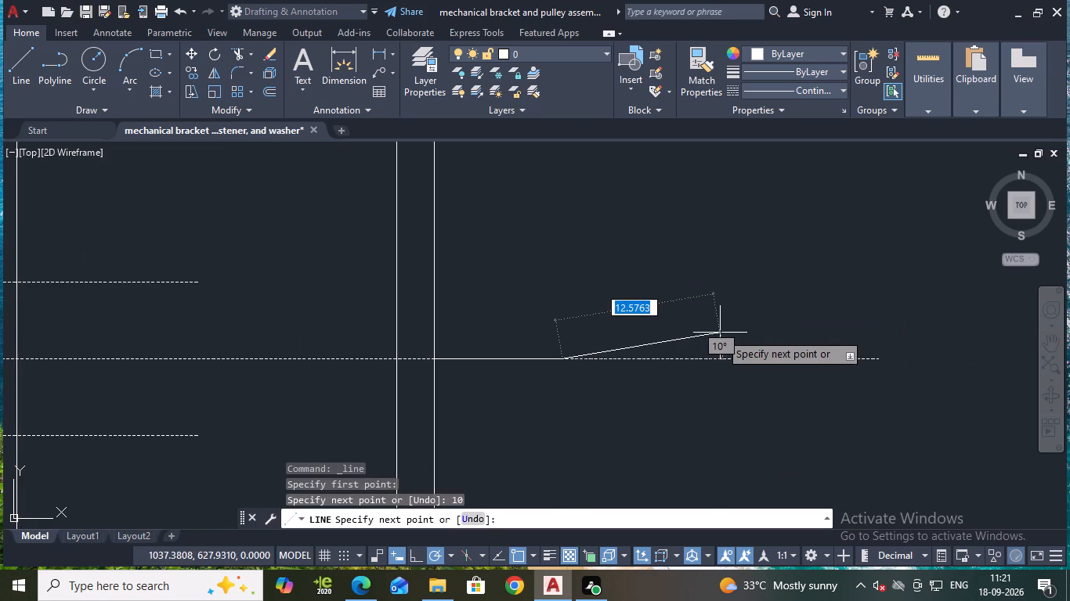
{"action": "key", "text": "Escape"}
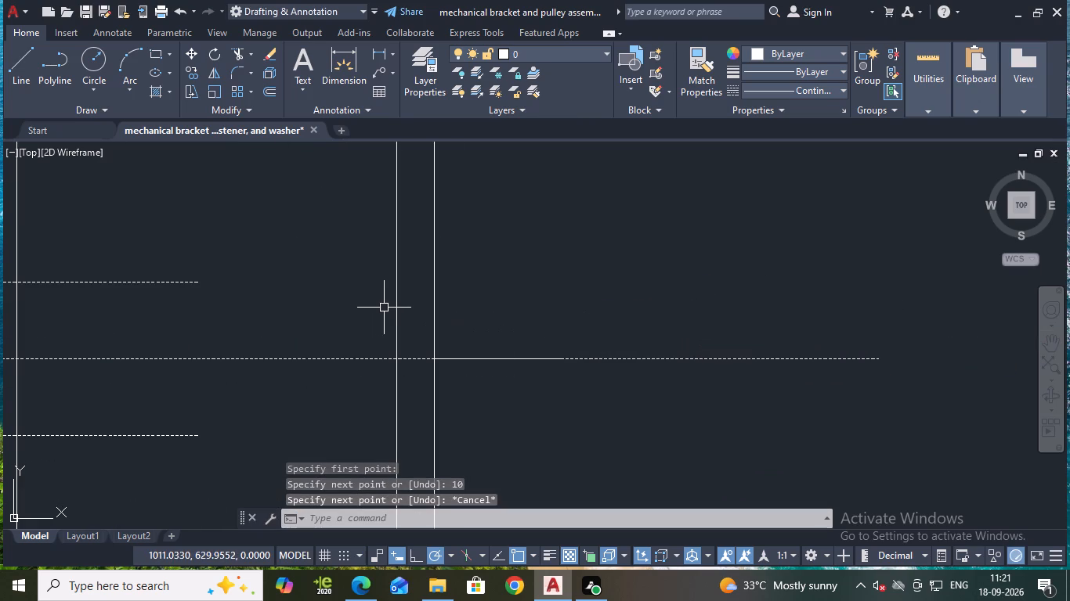
Copy the rectangle along the centre line so its near edge sits on the outer end of the 10-unit line.
{"action": "left_click", "coordinate": [394, 309]}
{"action": "type", "text": "co"}
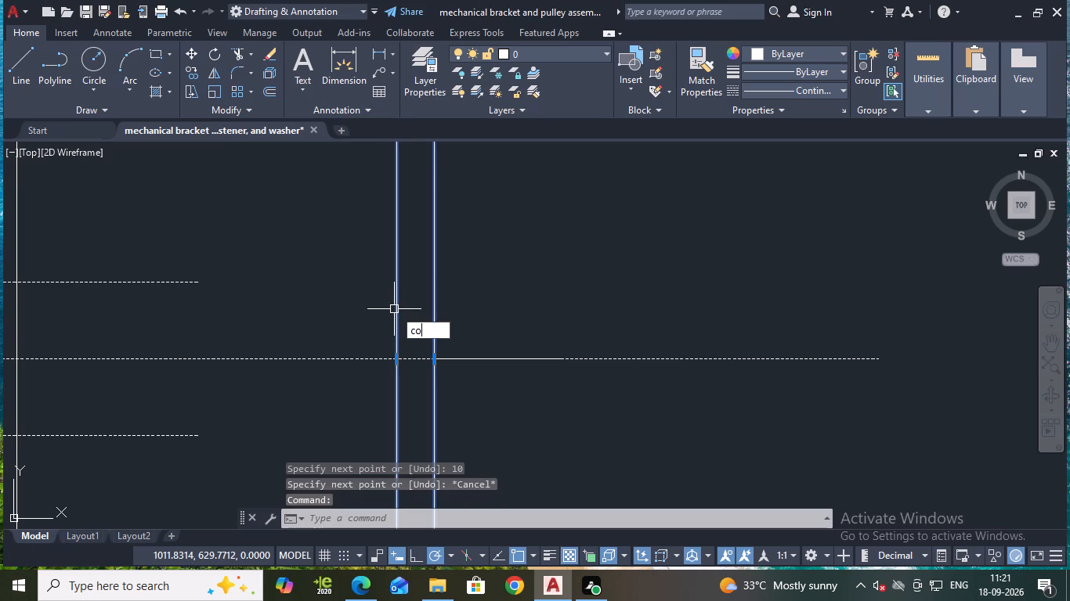
{"action": "key", "text": "Return"}
{"action": "left_click", "coordinate": [395, 358]}
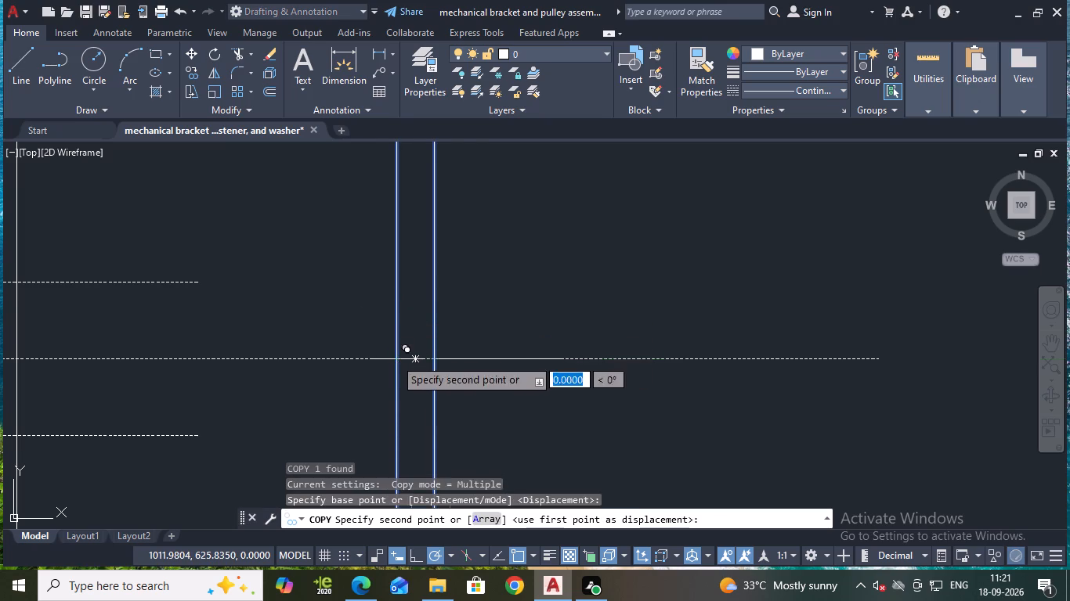
{"action": "scroll", "coordinate": [531, 362], "scroll_direction": "up", "scroll_amount": 3}
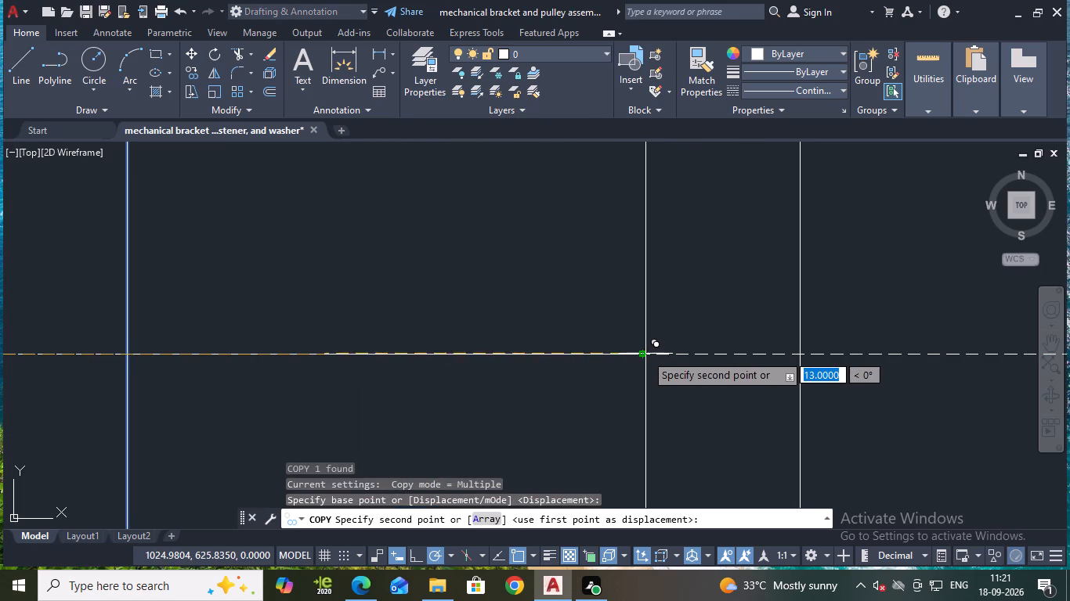
{"action": "left_click", "coordinate": [644, 353]}
{"action": "scroll", "coordinate": [677, 341], "scroll_direction": "up", "scroll_amount": 3}
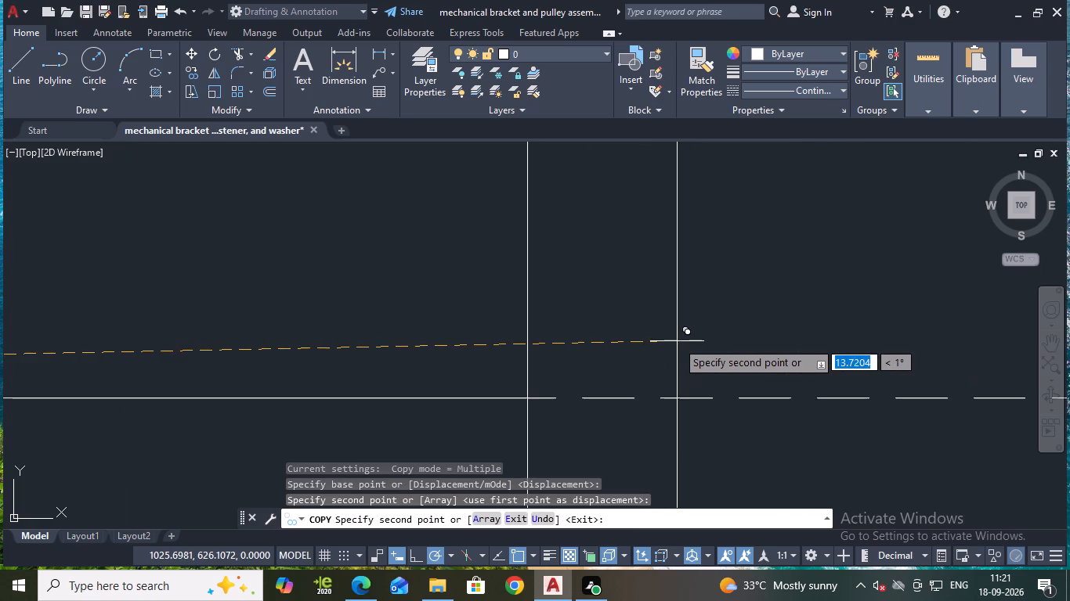
{"action": "scroll", "coordinate": [668, 341], "scroll_direction": "down", "scroll_amount": 5}
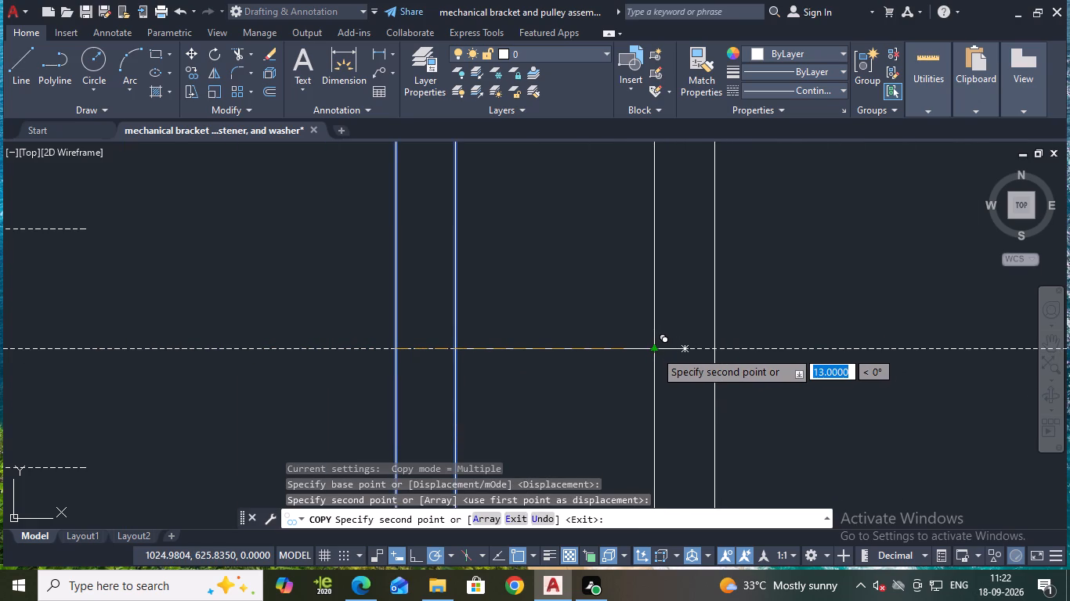
{"action": "scroll", "coordinate": [655, 350], "scroll_direction": "down", "scroll_amount": 3}
{"action": "key", "text": "Escape"}
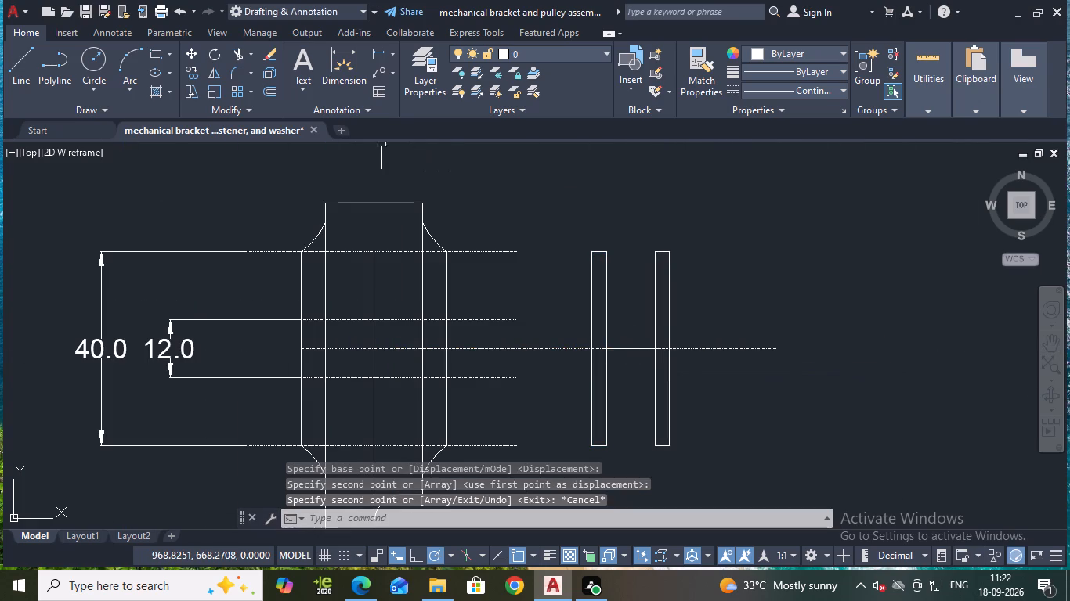
Add a linear dimension for the gap between the two rectangles, placed above them.
{"action": "left_click", "coordinate": [379, 51]}
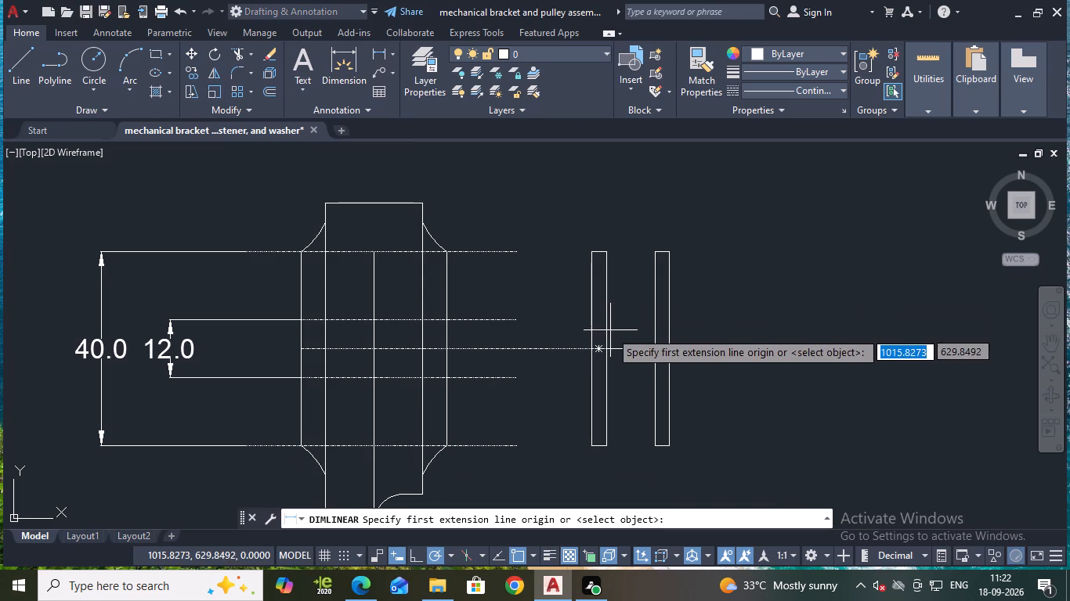
{"action": "left_click", "coordinate": [606, 348]}
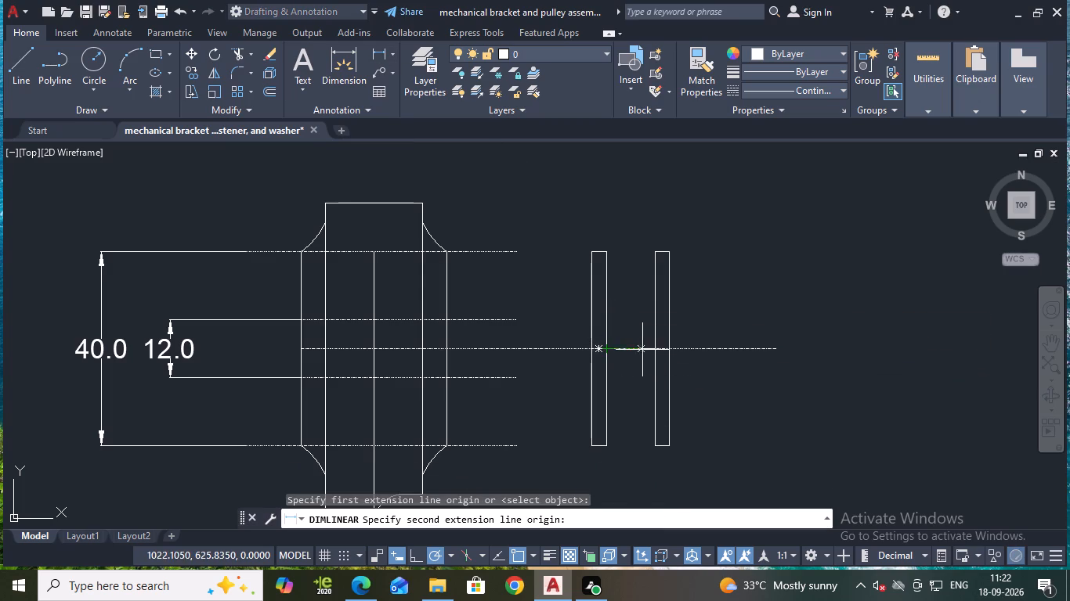
{"action": "left_click", "coordinate": [652, 351]}
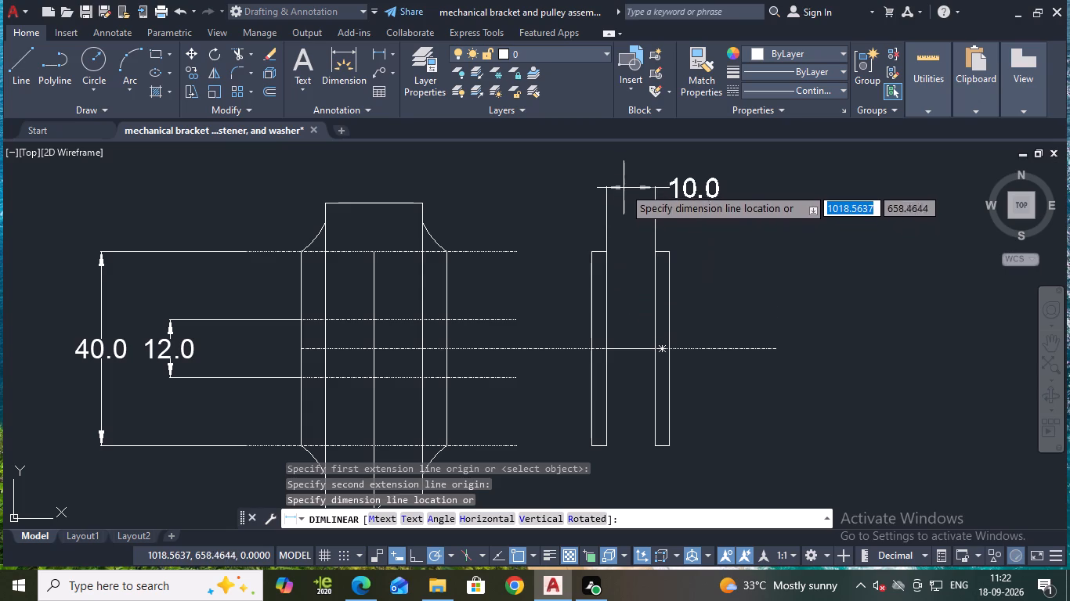
{"action": "left_click", "coordinate": [624, 186]}
{"action": "key", "text": "Escape"}
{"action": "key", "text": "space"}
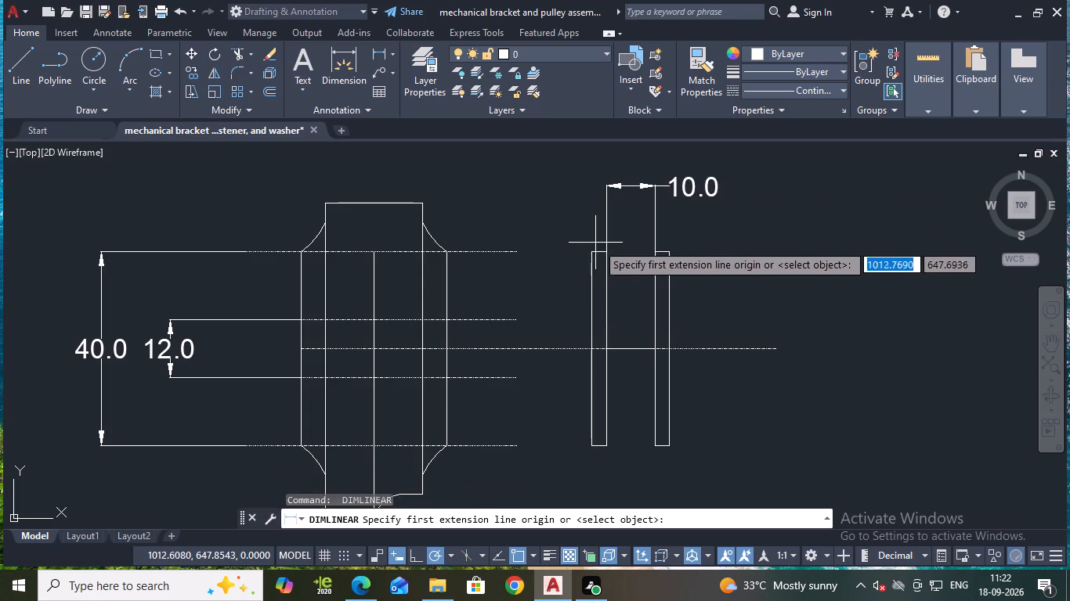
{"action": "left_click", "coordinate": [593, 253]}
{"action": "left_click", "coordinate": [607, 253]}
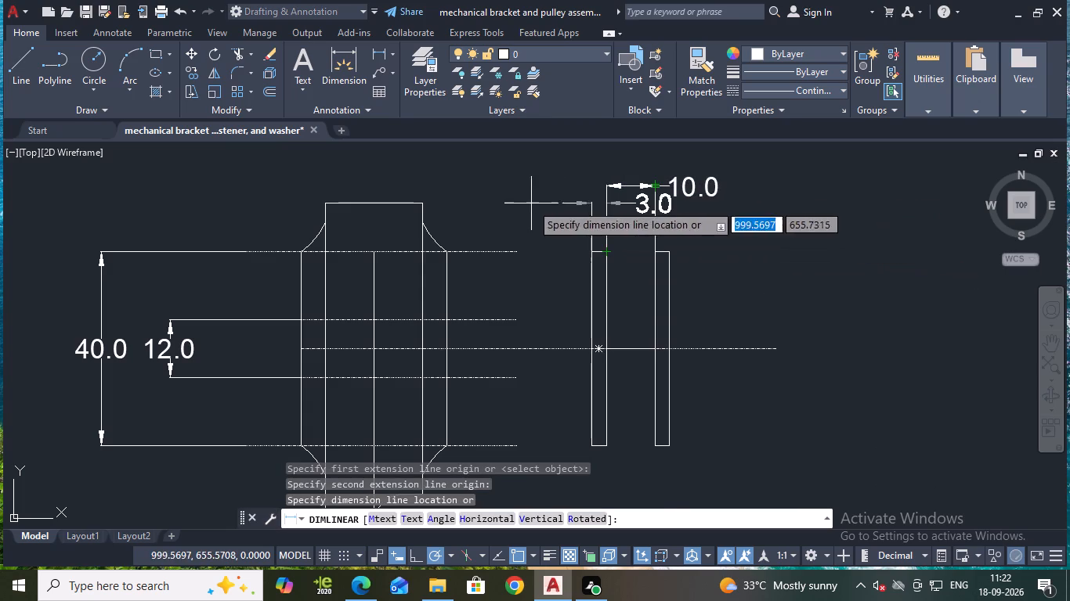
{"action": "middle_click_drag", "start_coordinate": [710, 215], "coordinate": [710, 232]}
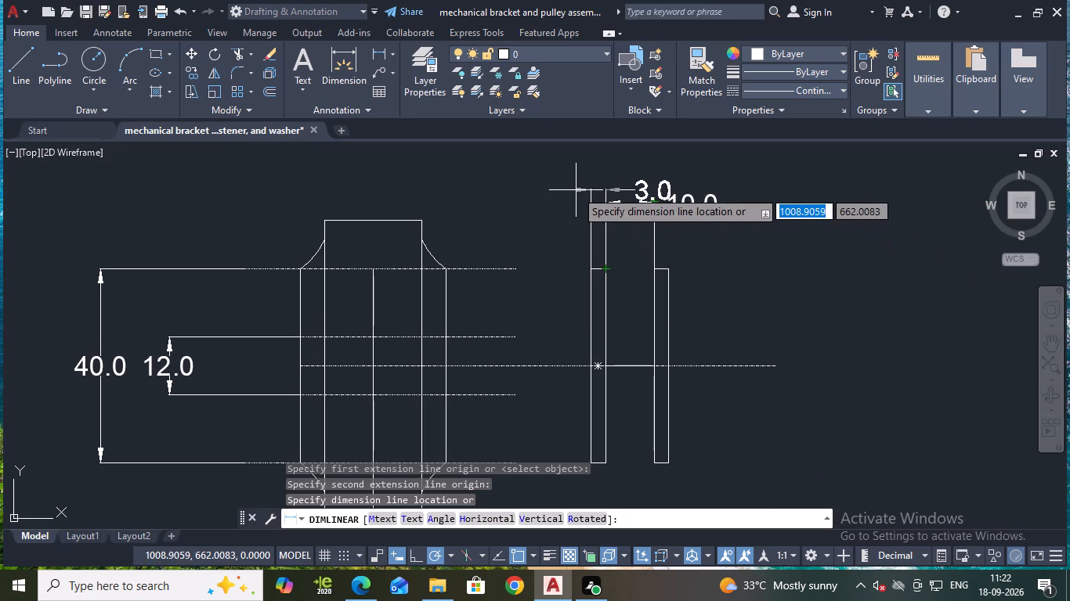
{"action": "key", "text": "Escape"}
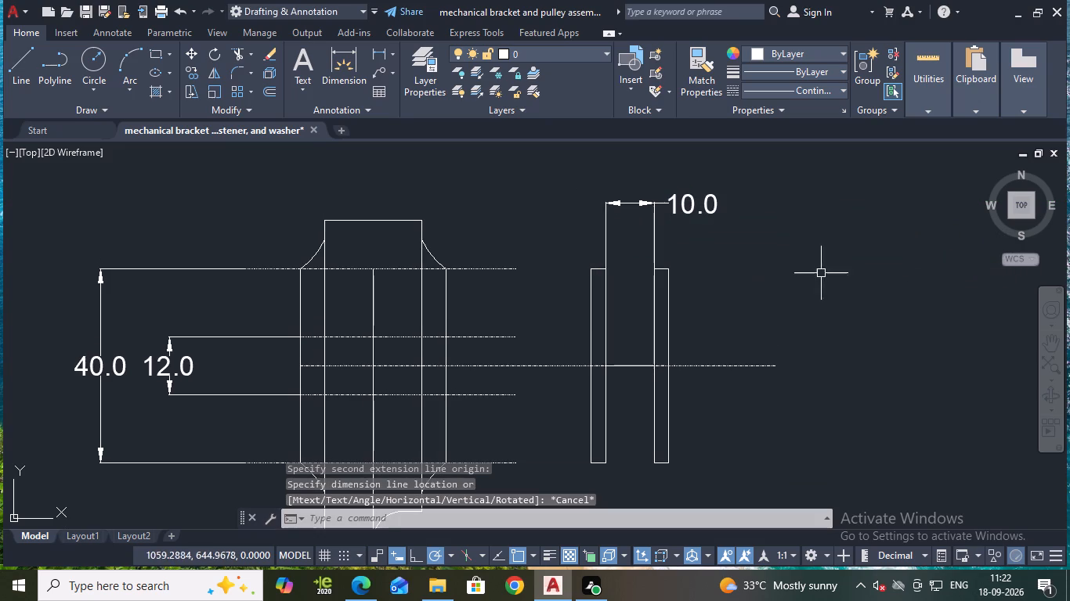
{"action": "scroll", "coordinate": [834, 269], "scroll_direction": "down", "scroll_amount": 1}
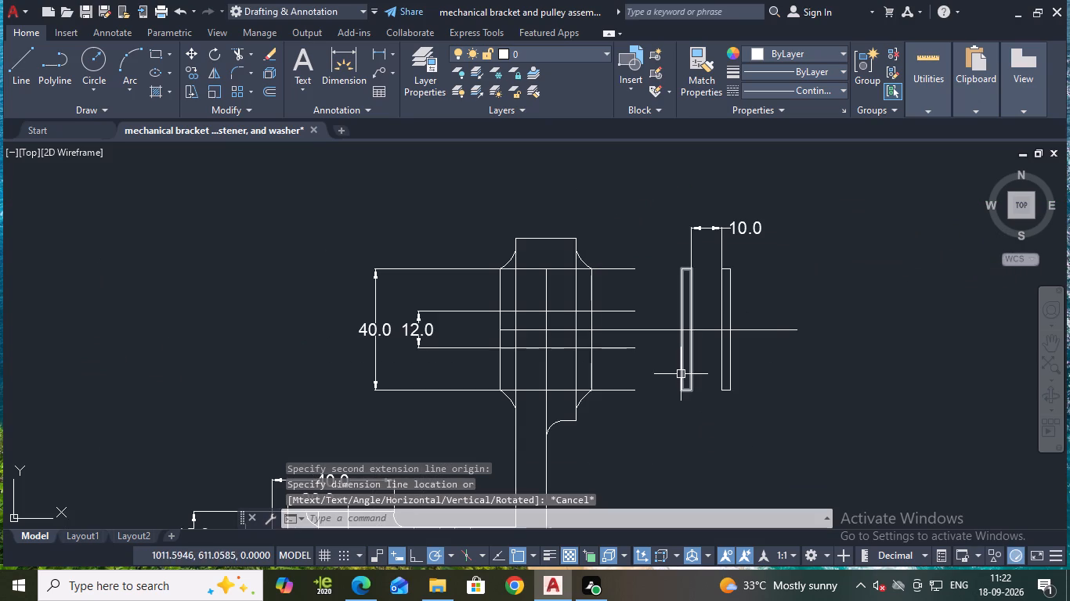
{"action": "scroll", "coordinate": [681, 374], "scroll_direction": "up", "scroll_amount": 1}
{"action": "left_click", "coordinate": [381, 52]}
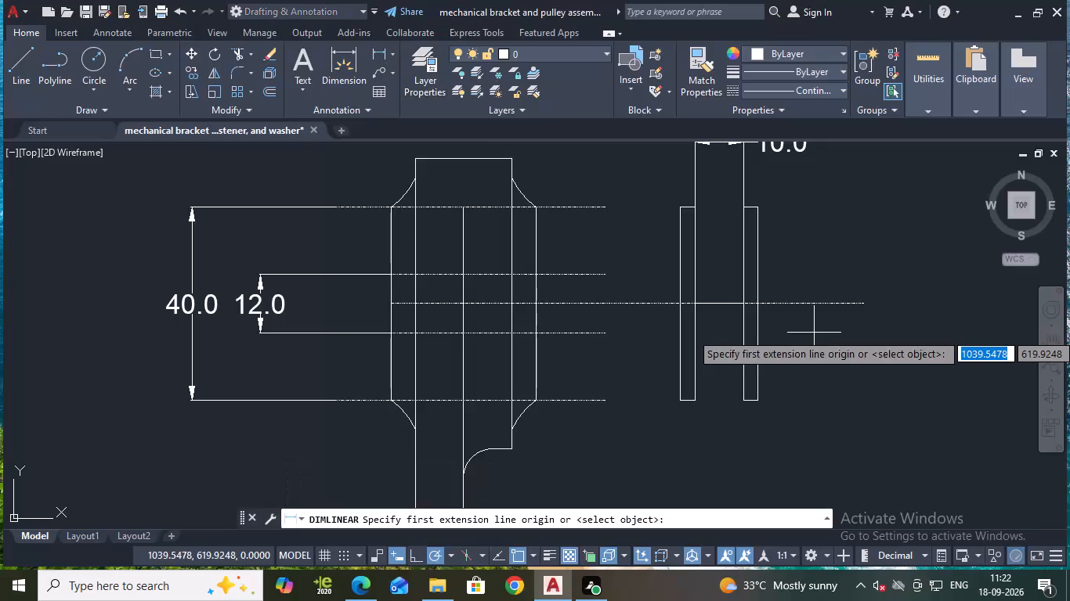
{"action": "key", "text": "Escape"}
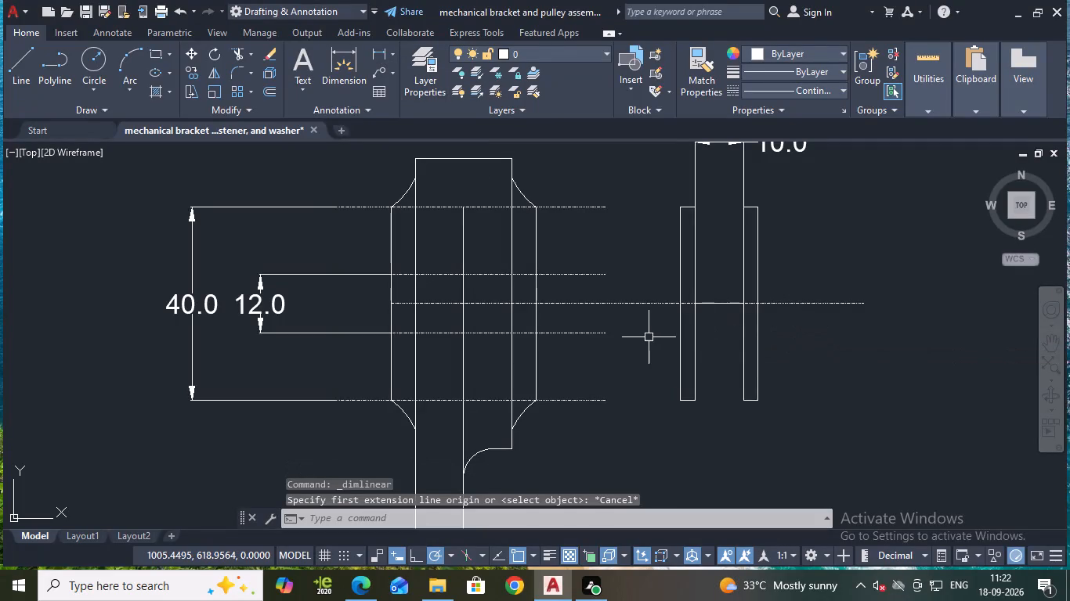
Stretch the hub's two dashed bore lines outward along the axis, past the outer rectangle.
{"action": "left_click", "coordinate": [573, 275]}
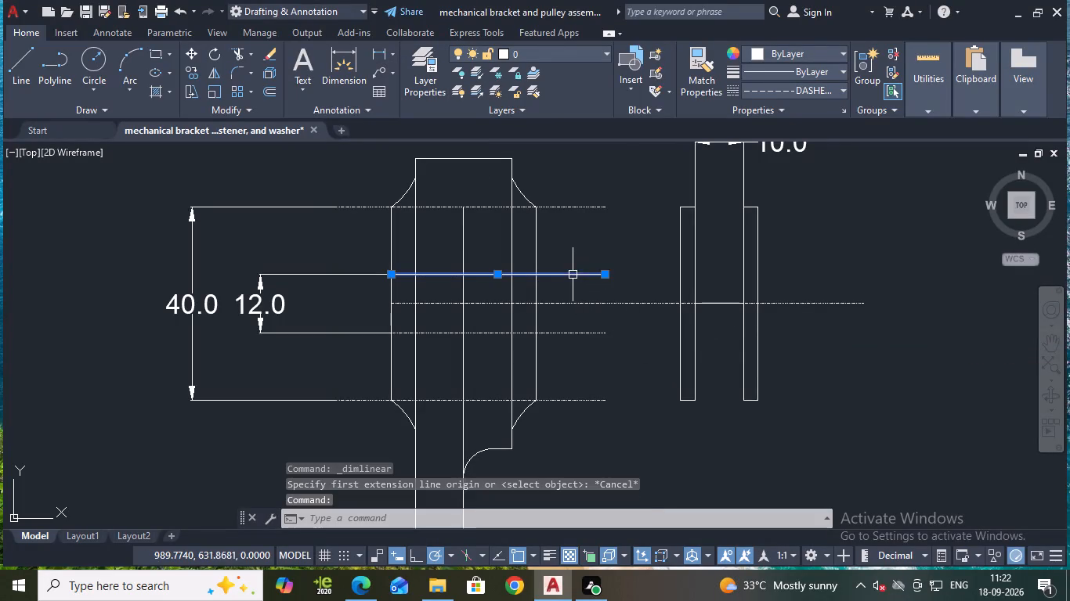
{"action": "left_click_drag", "start_coordinate": [602, 274], "coordinate": [611, 277]}
{"action": "left_click", "coordinate": [906, 275]}
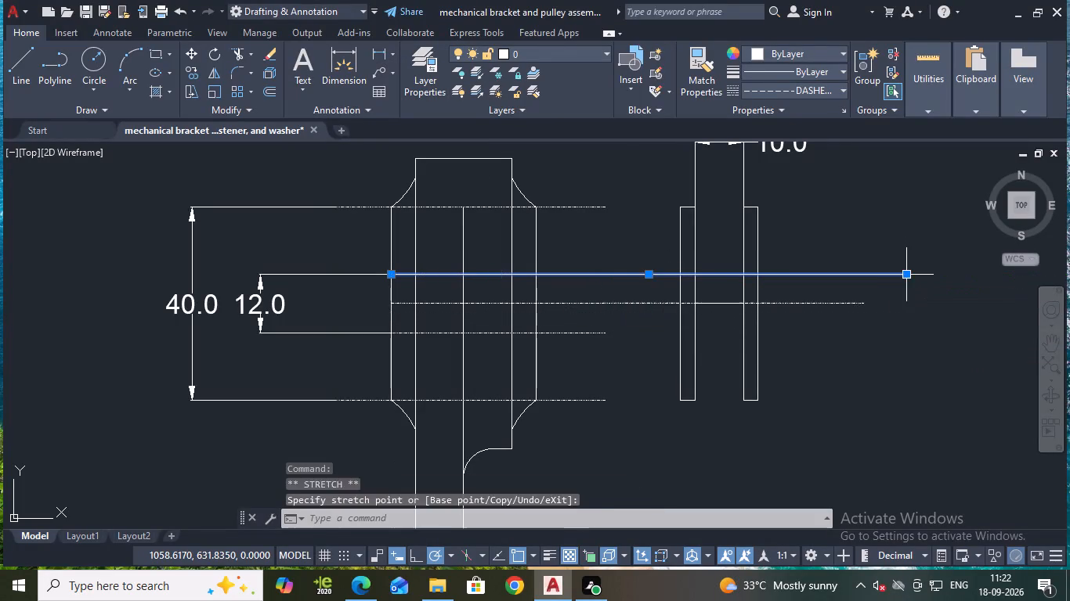
{"action": "key", "text": "Escape"}
{"action": "left_click", "coordinate": [592, 333]}
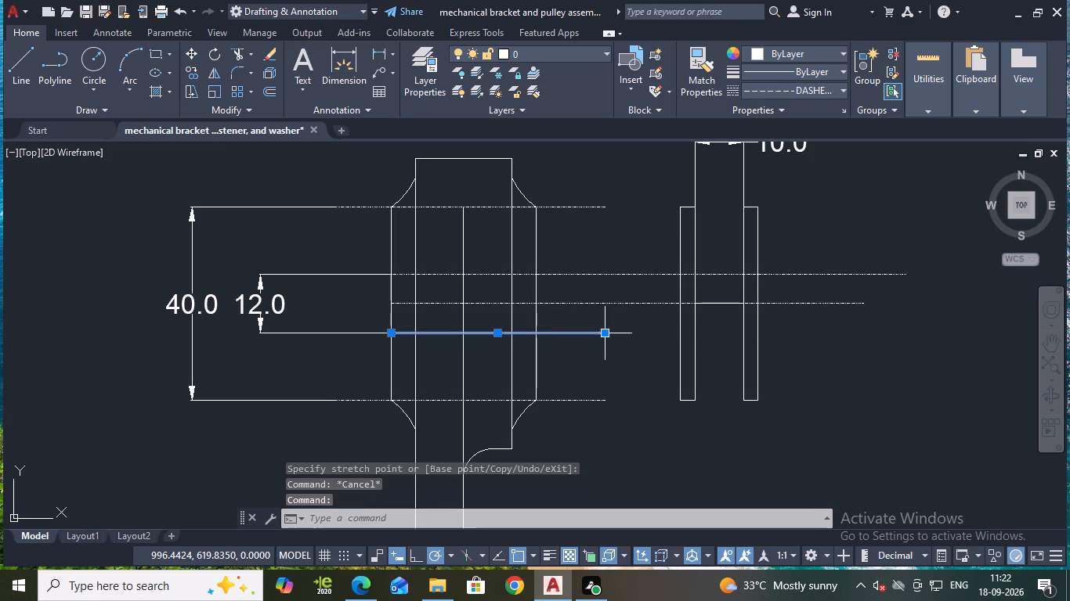
{"action": "left_click", "coordinate": [607, 336]}
{"action": "left_click", "coordinate": [916, 333]}
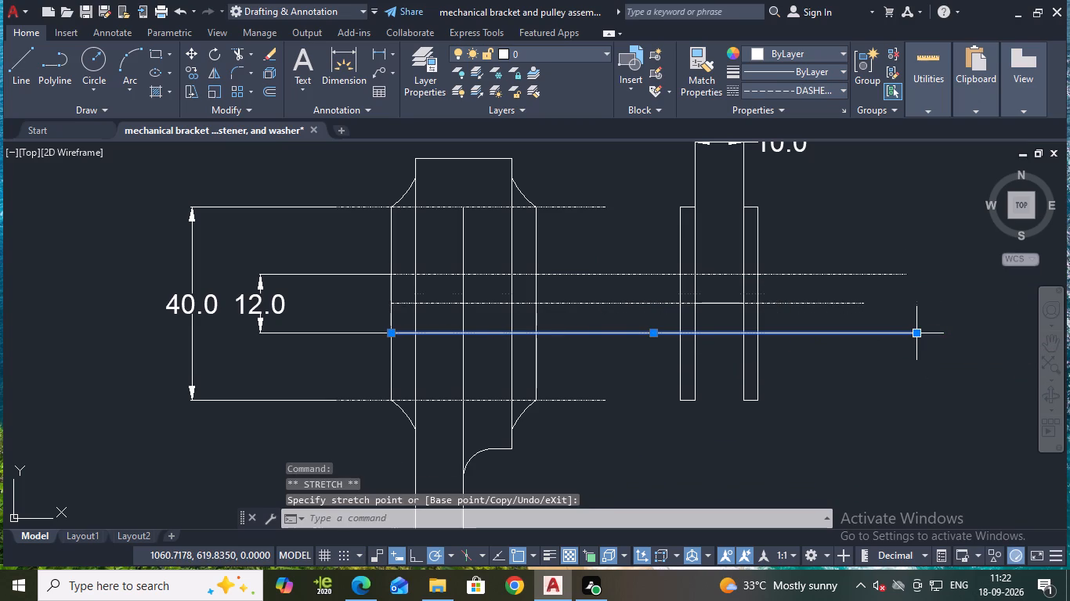
{"action": "key", "text": "Escape"}
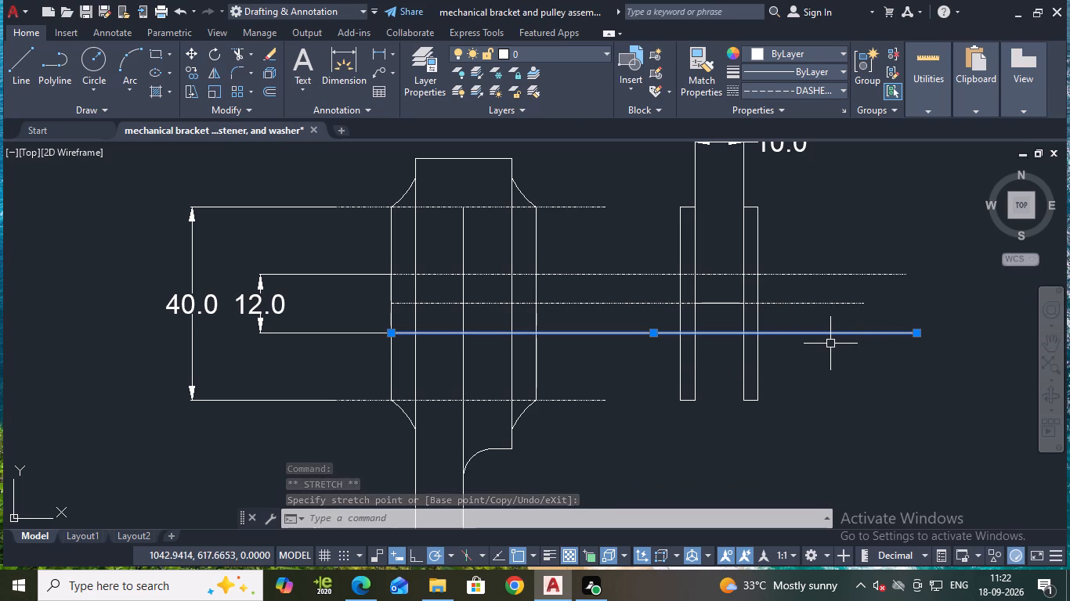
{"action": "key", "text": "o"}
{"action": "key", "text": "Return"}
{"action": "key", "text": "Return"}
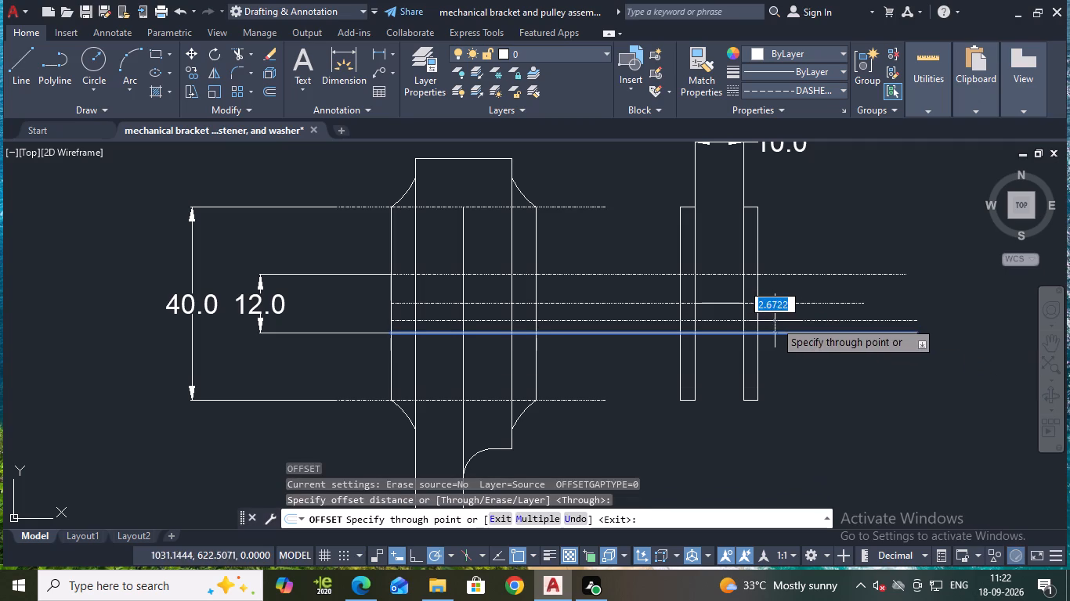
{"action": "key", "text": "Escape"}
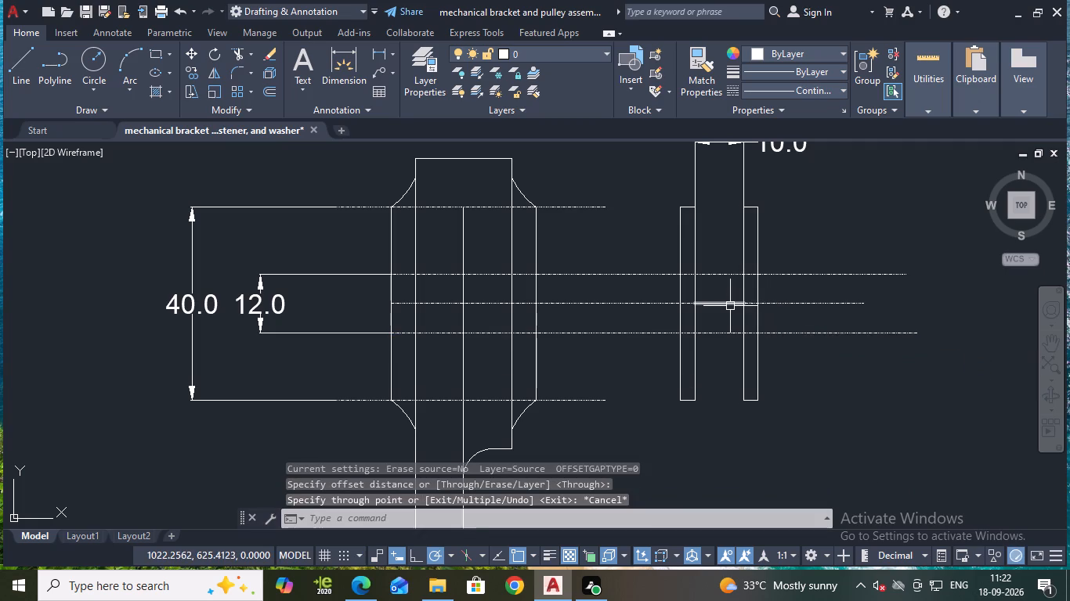
Offset the 10-unit line between the rectangles by 15 units both above and below the centre line.
{"action": "left_click", "coordinate": [729, 306]}
{"action": "key", "text": "o"}
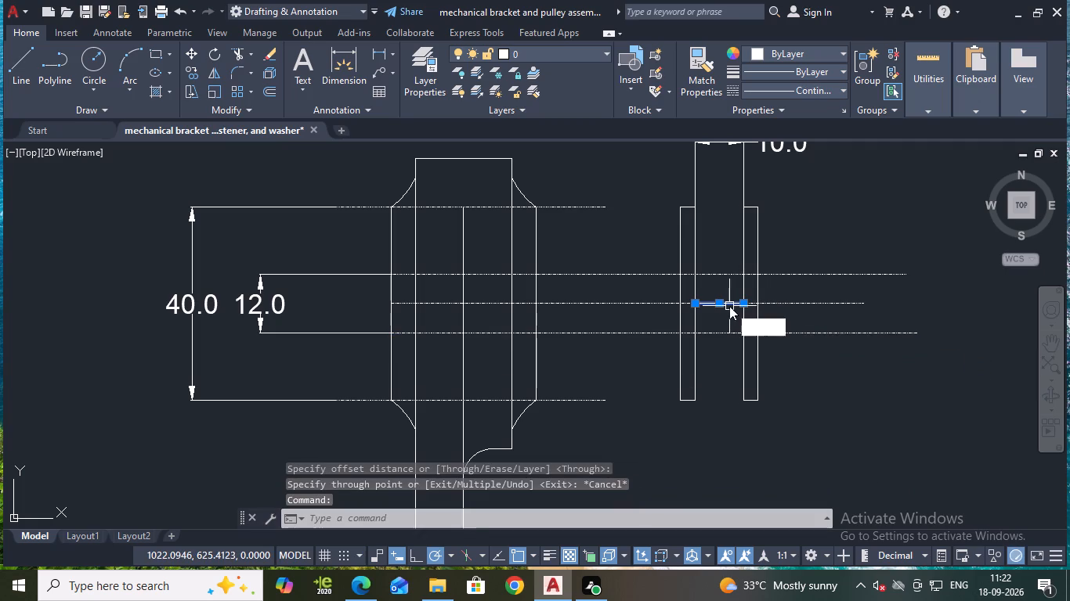
{"action": "key", "text": "Return"}
{"action": "key", "text": "Return"}
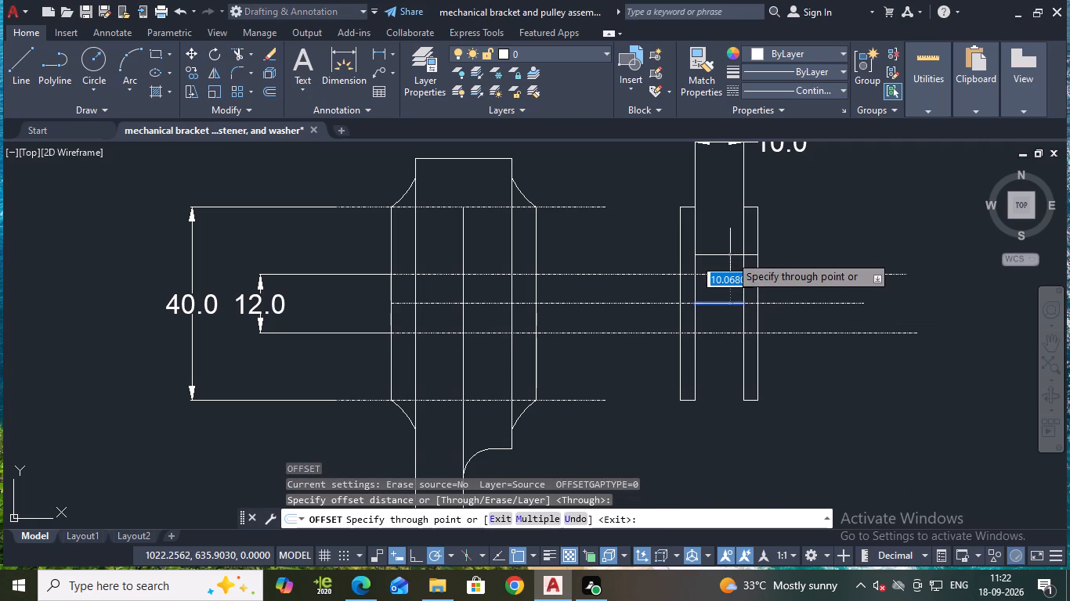
{"action": "type", "text": "15"}
{"action": "key", "text": "Return"}
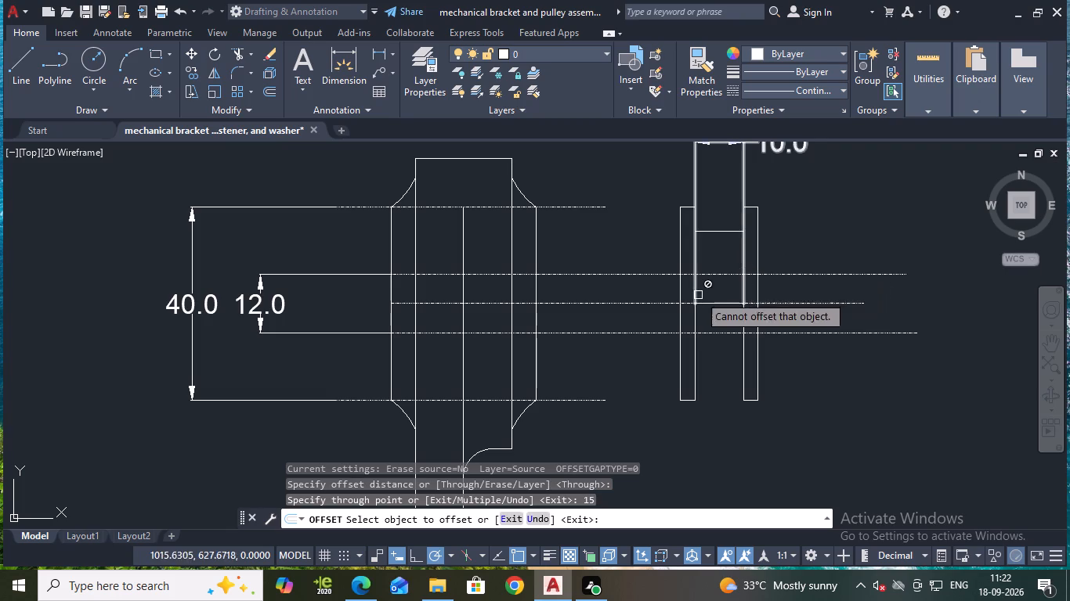
{"action": "left_click", "coordinate": [716, 300]}
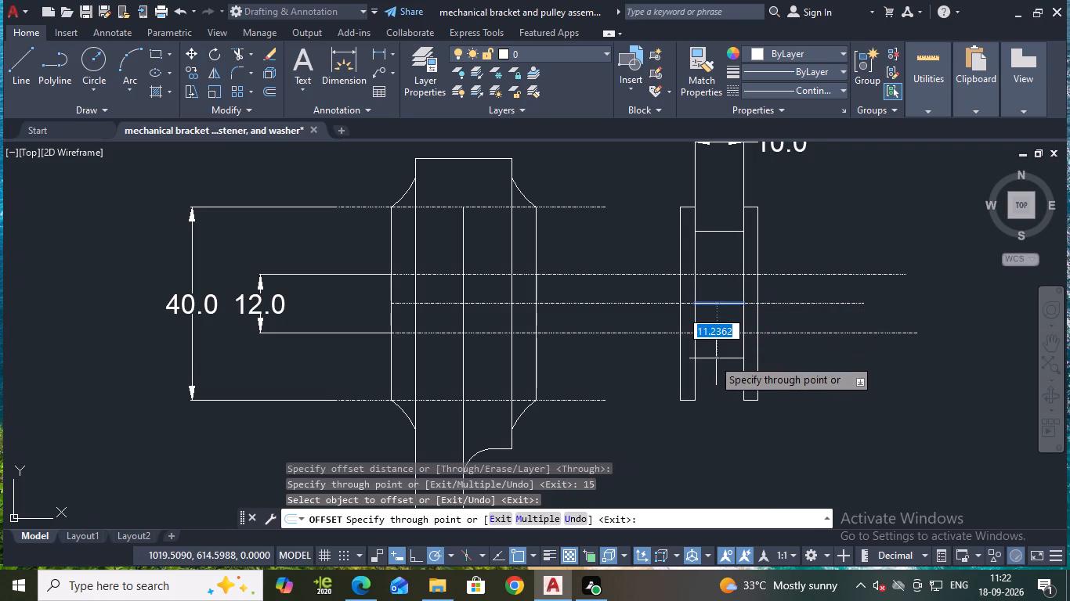
{"action": "type", "text": "15"}
{"action": "key", "text": "Return"}
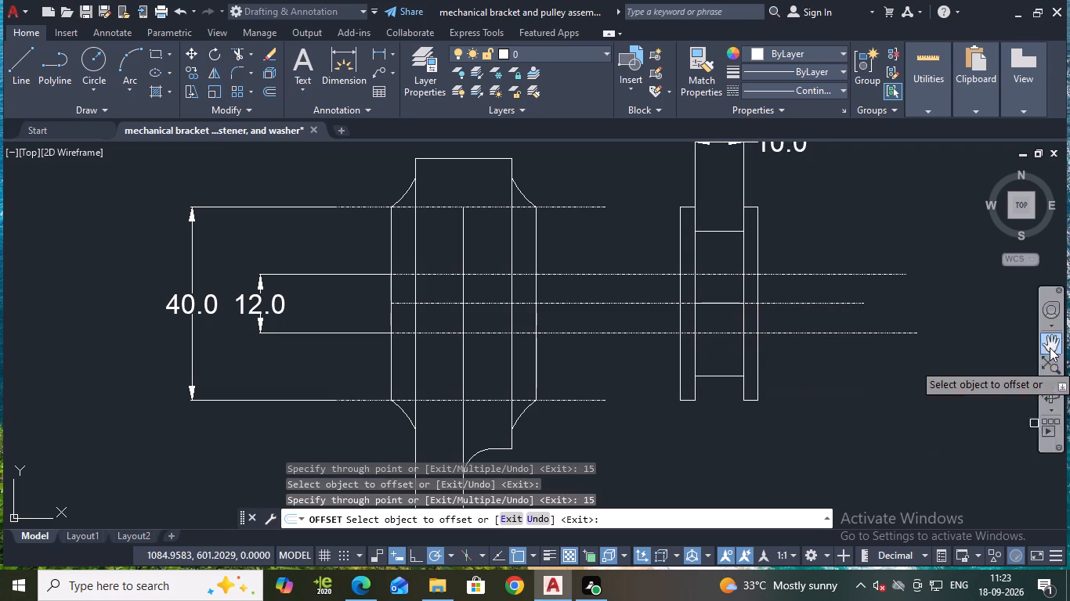
{"action": "key", "text": "Escape"}
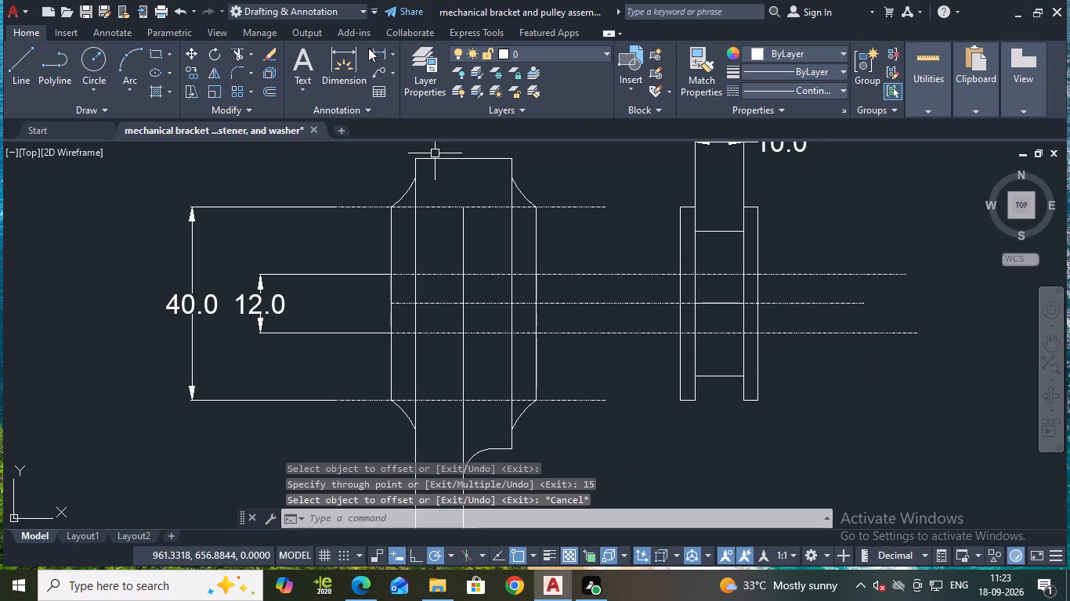
Add a linear dimension between the two lines offset above and below the centre line, placed beyond the pulley's outer rectangle.
{"action": "left_click", "coordinate": [372, 48]}
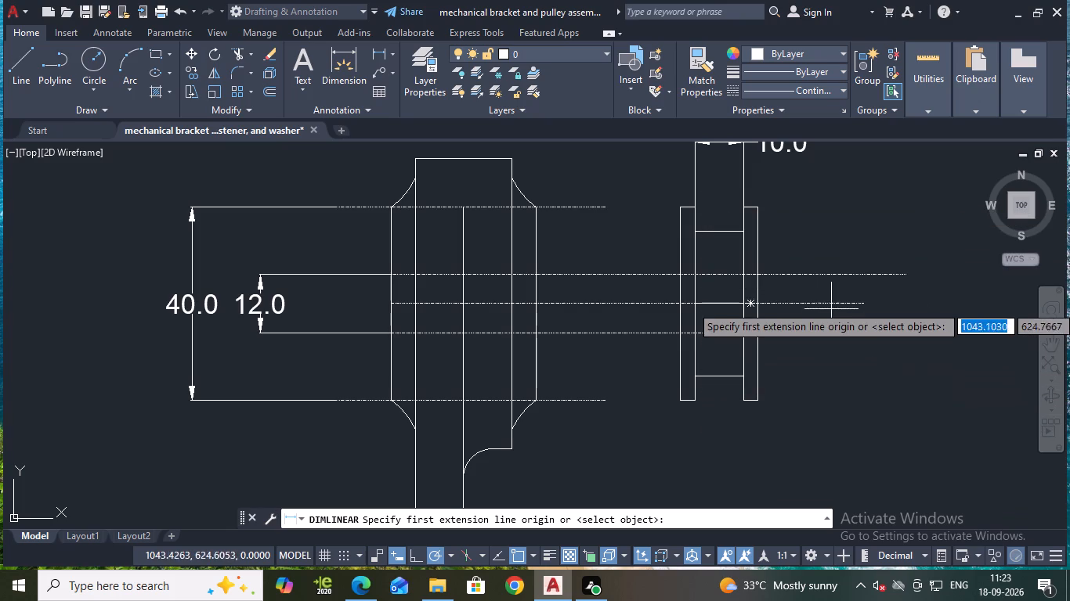
{"action": "left_click", "coordinate": [745, 230]}
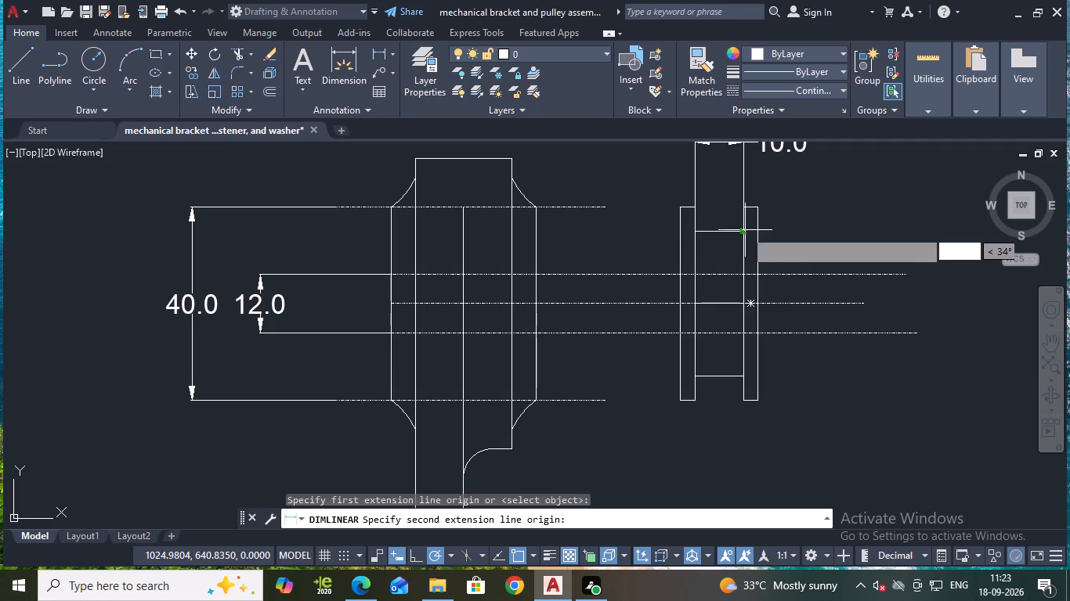
{"action": "left_click", "coordinate": [743, 375]}
{"action": "middle_click_drag", "start_coordinate": [871, 358], "coordinate": [768, 354]}
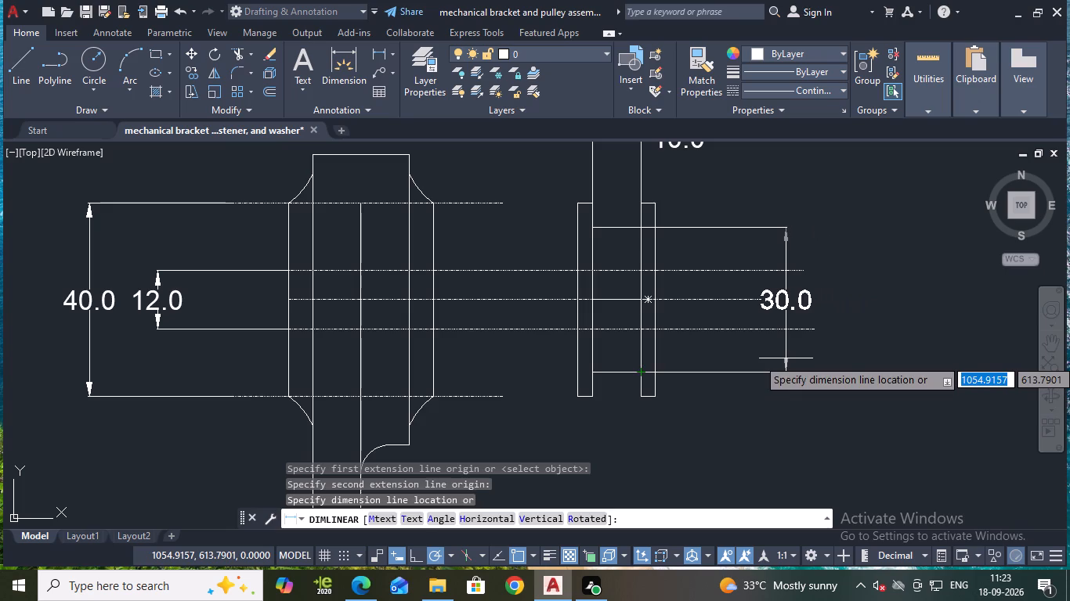
{"action": "left_click", "coordinate": [786, 358]}
{"action": "key", "text": "Escape"}
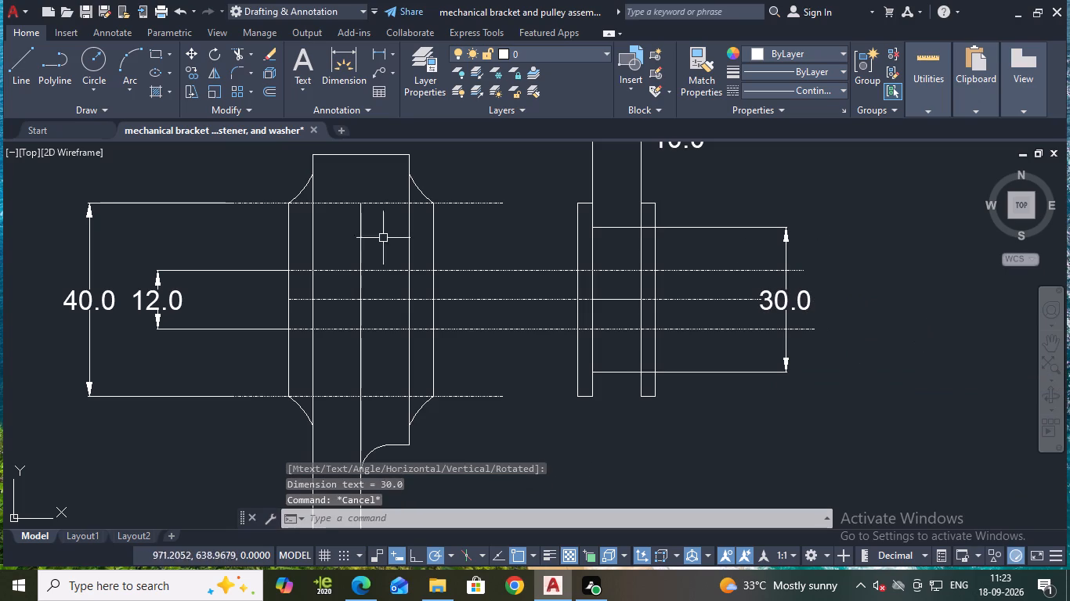
Add a linear dimension between the two dashed bore lines, placed just outside the pulley's outer rectangle.
{"action": "left_click", "coordinate": [382, 46]}
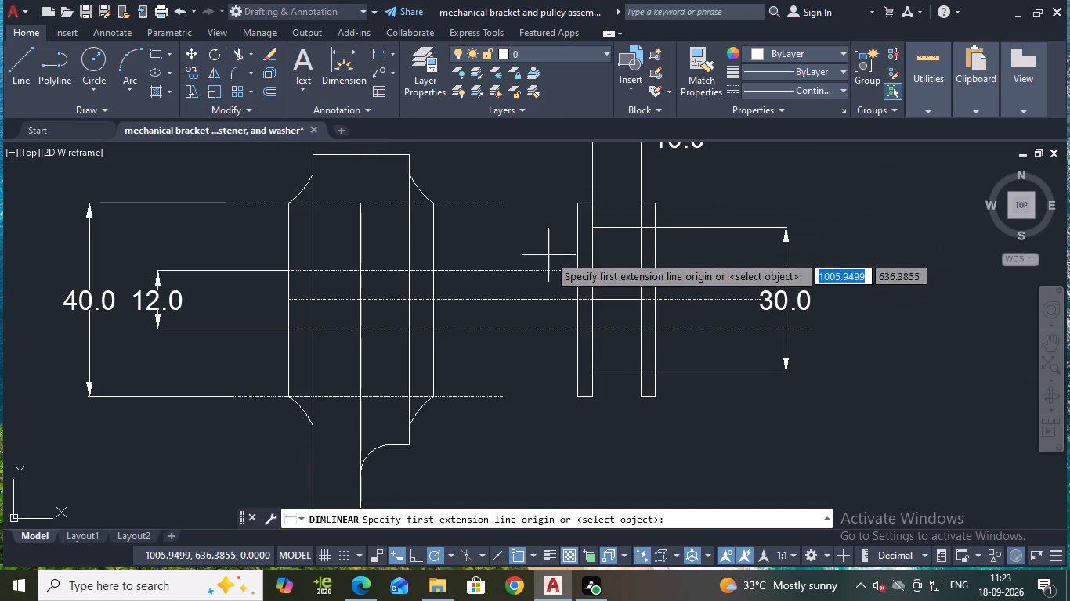
{"action": "left_click", "coordinate": [671, 272]}
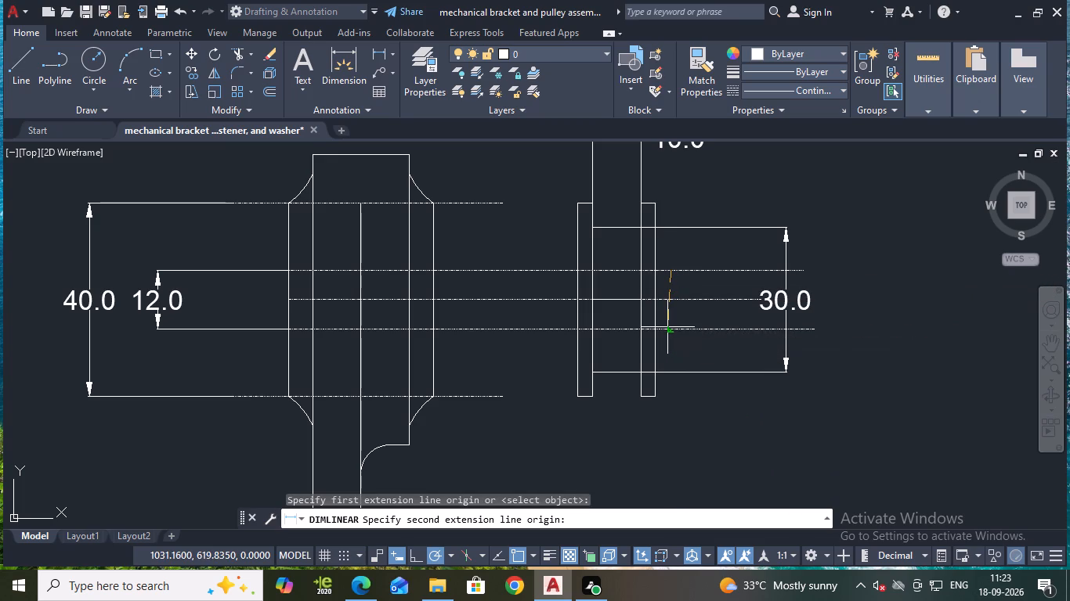
{"action": "left_click", "coordinate": [671, 329]}
{"action": "left_click", "coordinate": [692, 324]}
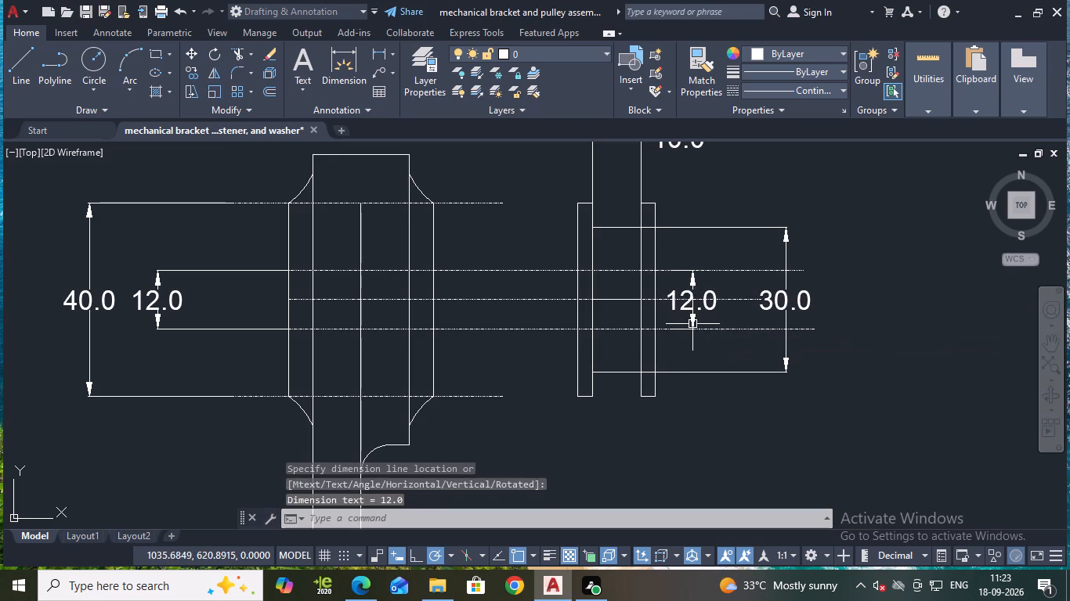
Add a linear dimension for the outer rectangle's full height, outside the other pulley dimensions, and save the drawing.
{"action": "key", "text": "space"}
{"action": "left_click", "coordinate": [655, 203]}
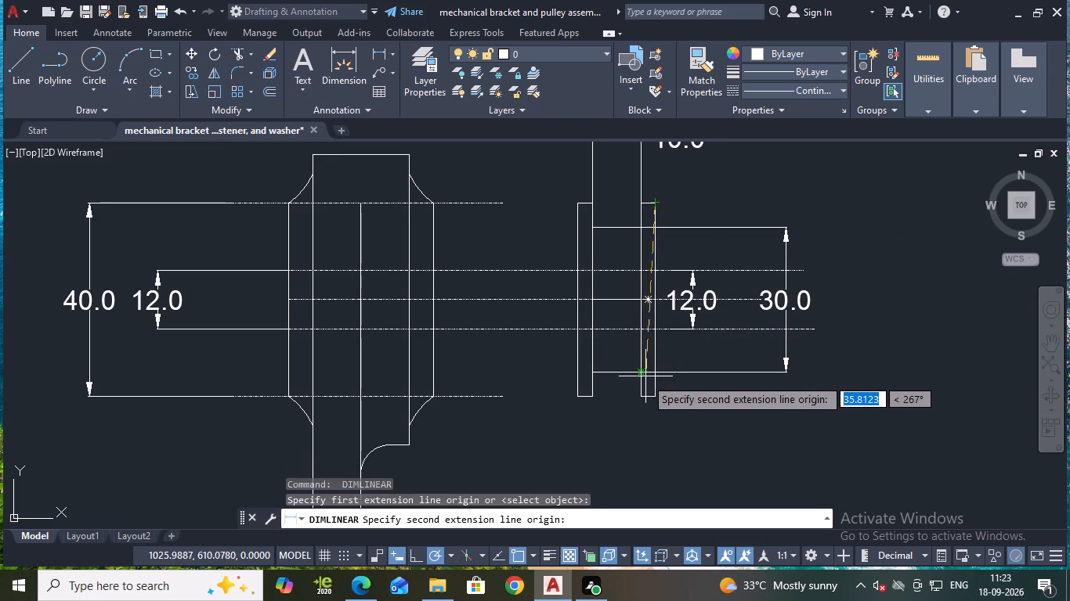
{"action": "left_click", "coordinate": [657, 395]}
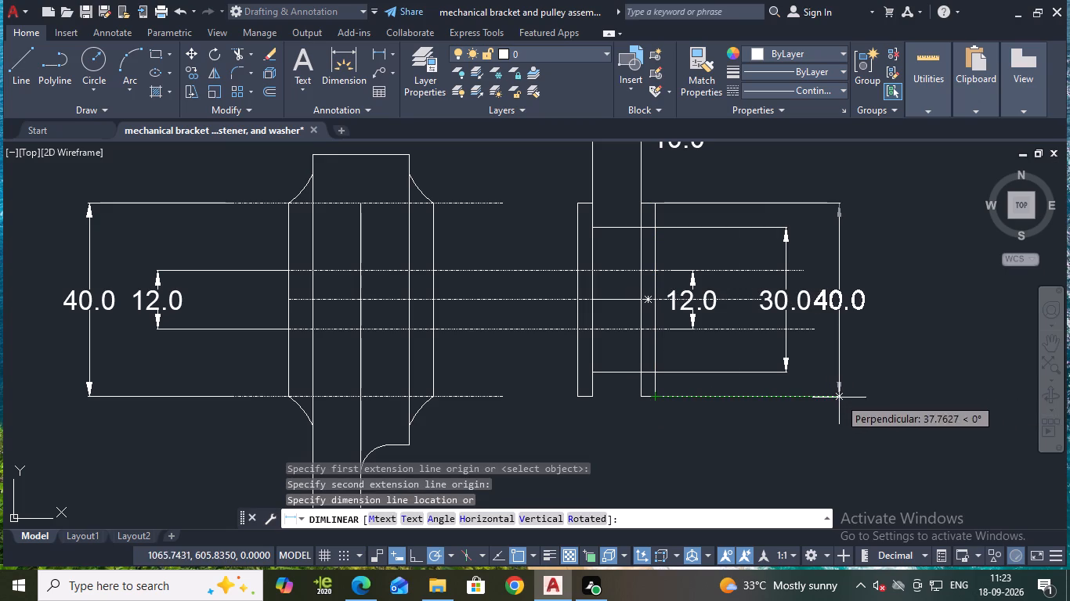
{"action": "left_click", "coordinate": [848, 398]}
{"action": "key", "text": "ctrl+s"}
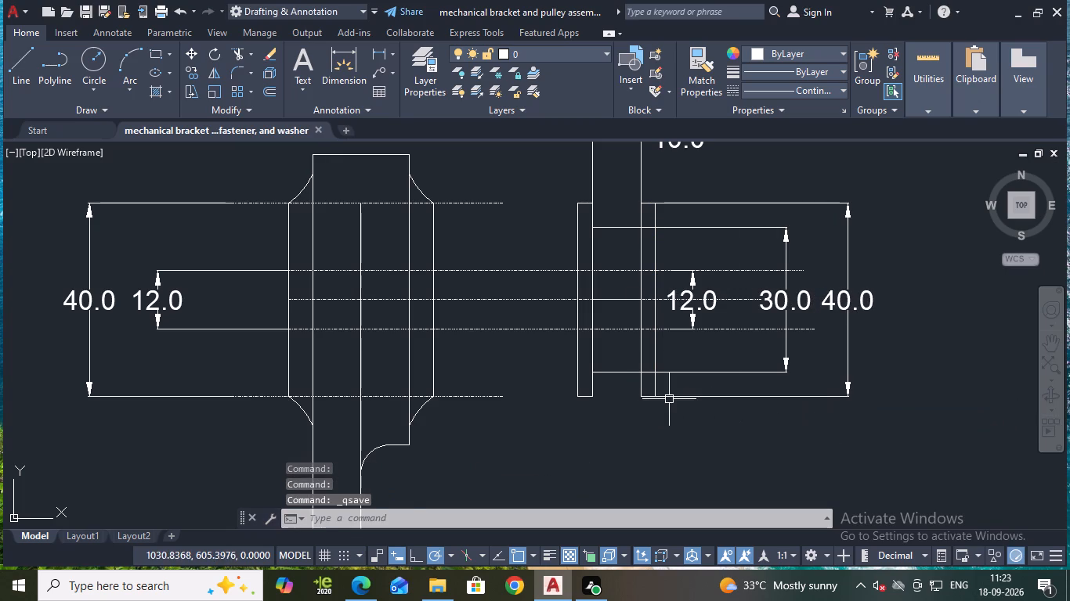
Add a linear dimension for the hub's projection from the bracket's upright on the side away from the pulley, placed above it.
{"action": "middle_click_drag", "start_coordinate": [543, 272], "coordinate": [638, 366]}
{"action": "middle_click_drag", "start_coordinate": [571, 200], "coordinate": [575, 203]}
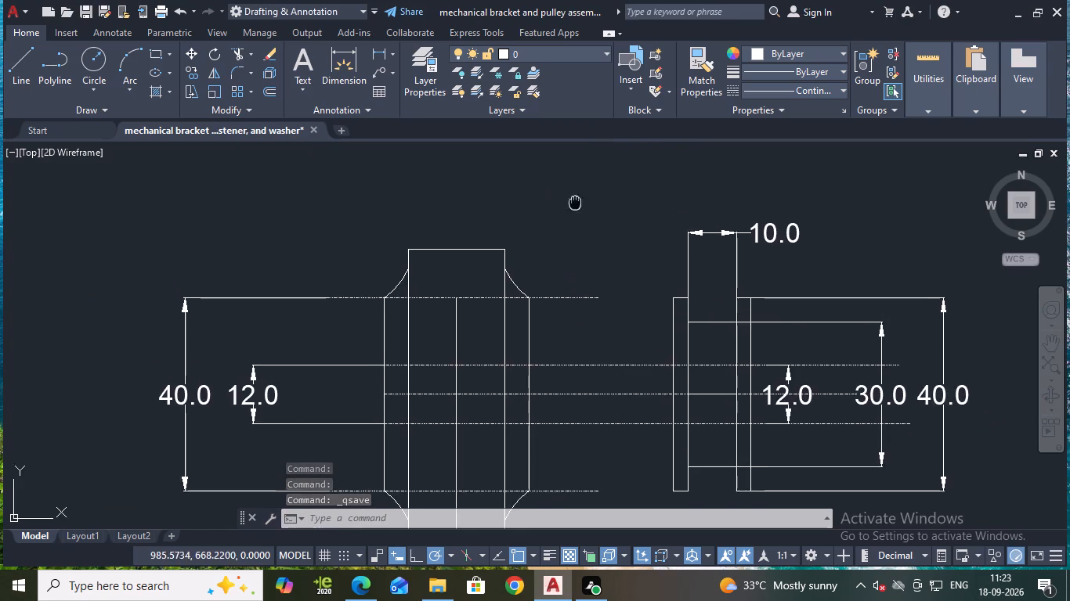
{"action": "middle_click_drag", "start_coordinate": [575, 203], "coordinate": [609, 211]}
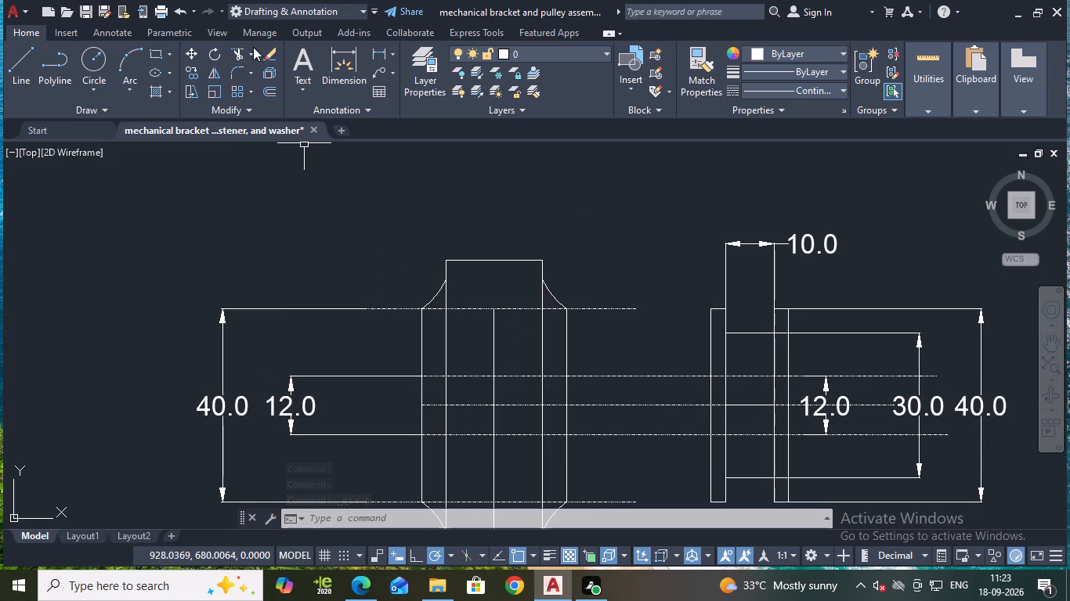
{"action": "left_click", "coordinate": [375, 55]}
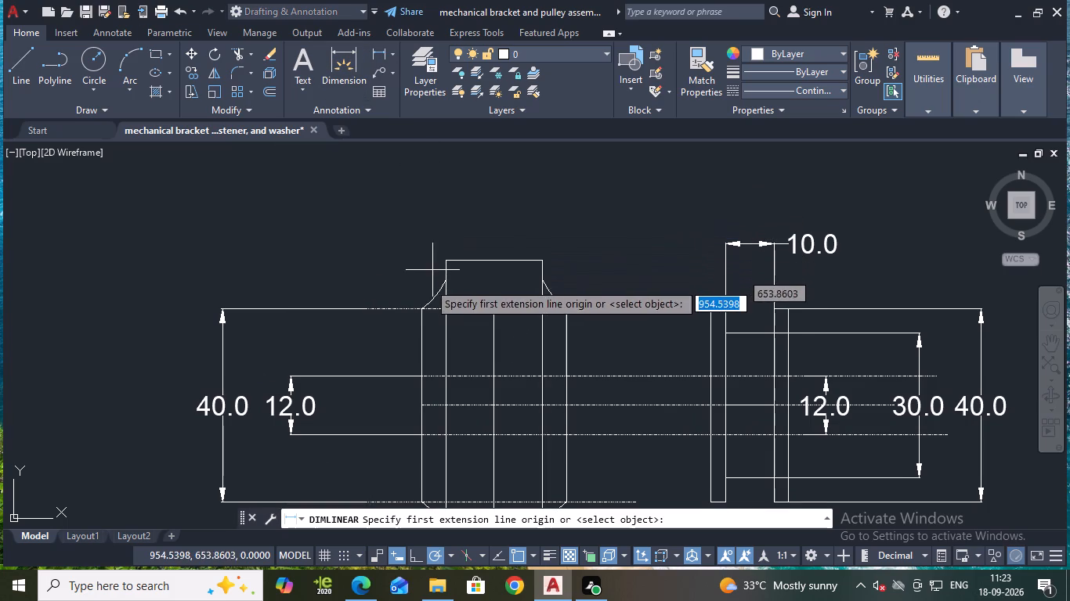
{"action": "left_click", "coordinate": [422, 306]}
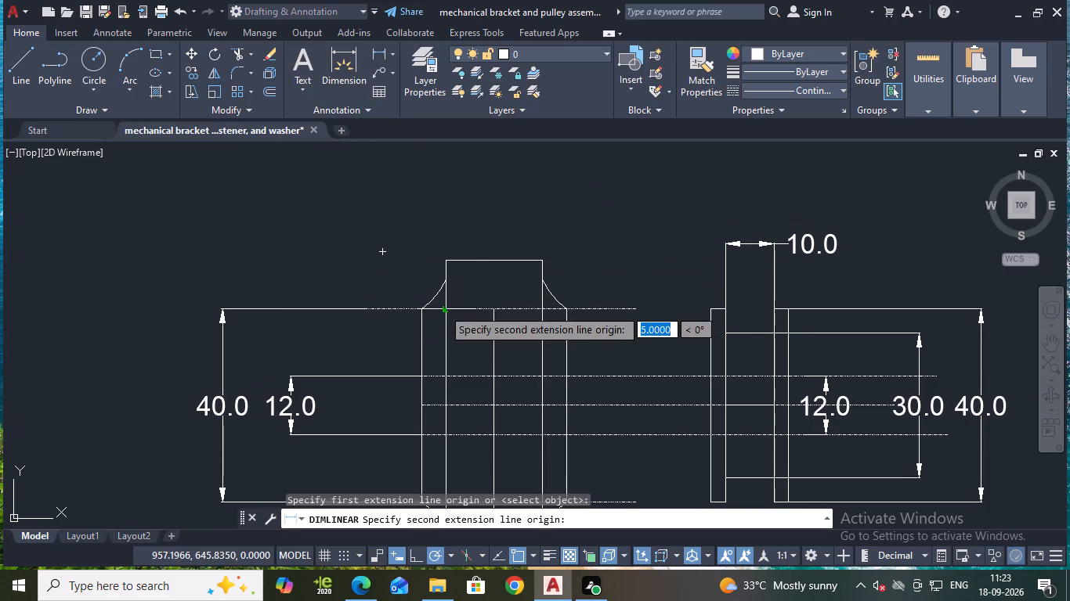
{"action": "left_click", "coordinate": [443, 308]}
{"action": "middle_click_drag", "start_coordinate": [431, 177], "coordinate": [428, 218]}
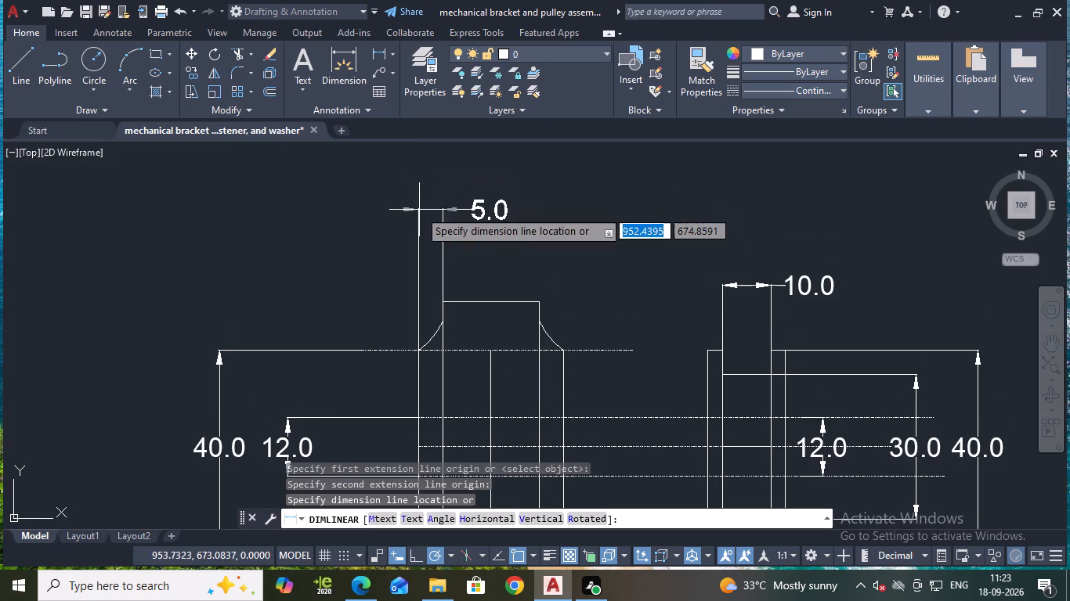
{"action": "left_click", "coordinate": [412, 289]}
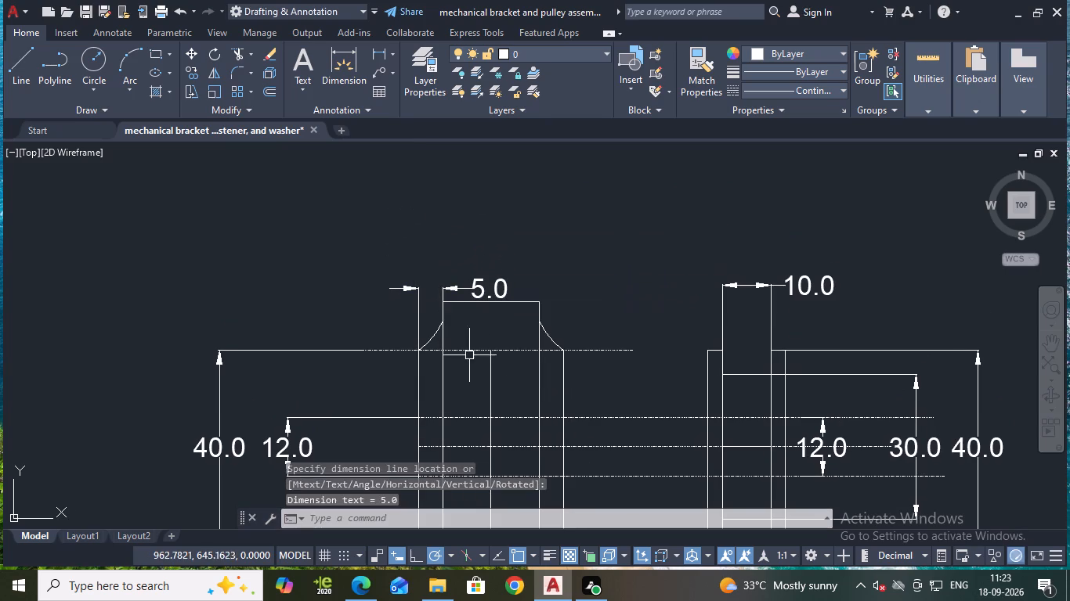
Add a linear dimension from the upright's edge to the hub's middle vertical line, placed above the projection dimension.
{"action": "key", "text": "space"}
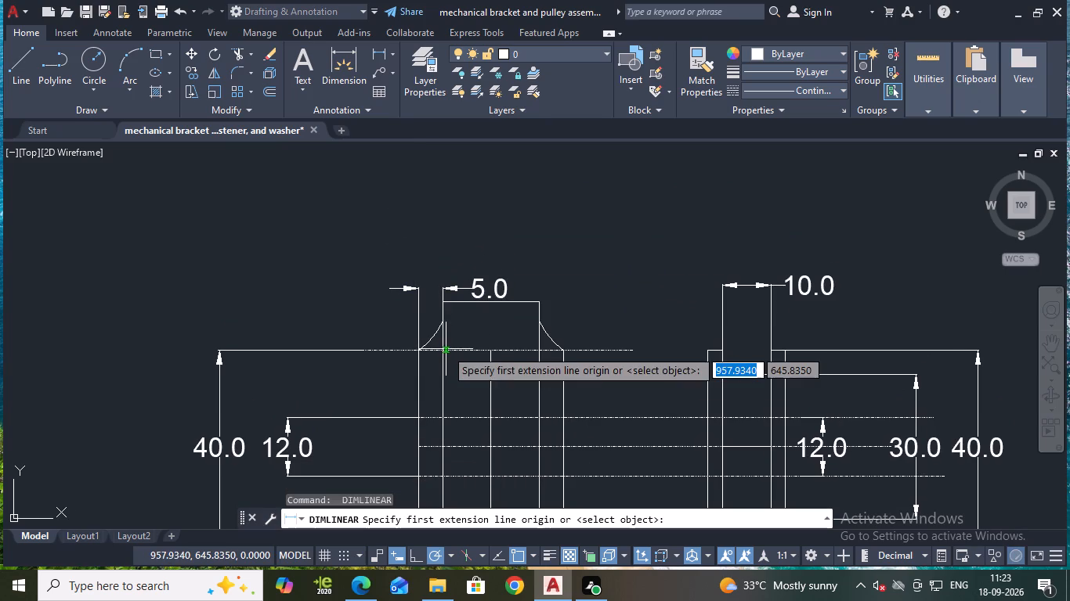
{"action": "left_click", "coordinate": [443, 351]}
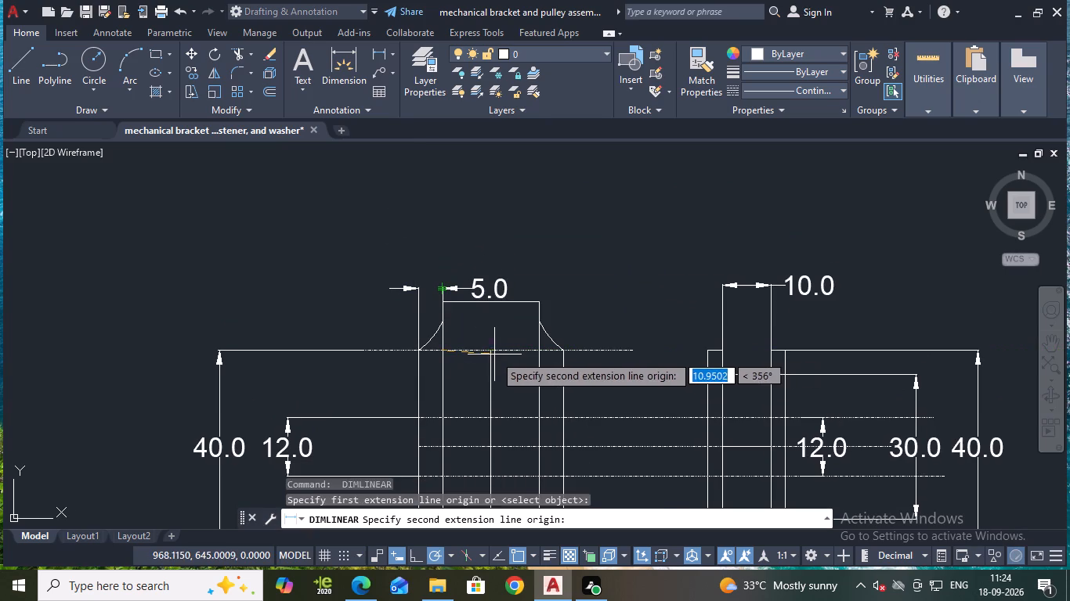
{"action": "left_click", "coordinate": [490, 351]}
{"action": "left_click", "coordinate": [462, 224]}
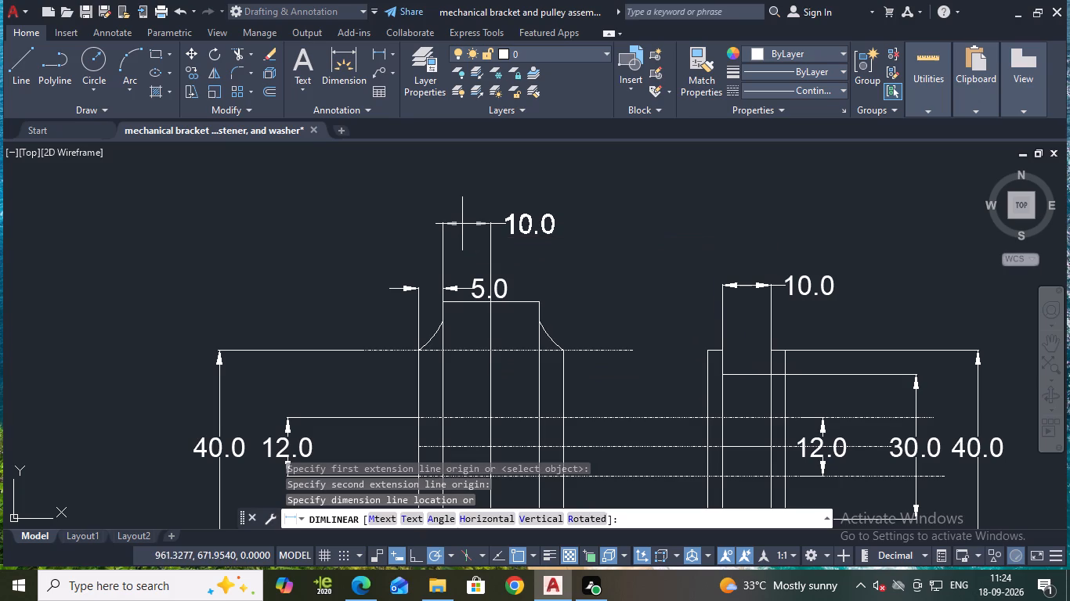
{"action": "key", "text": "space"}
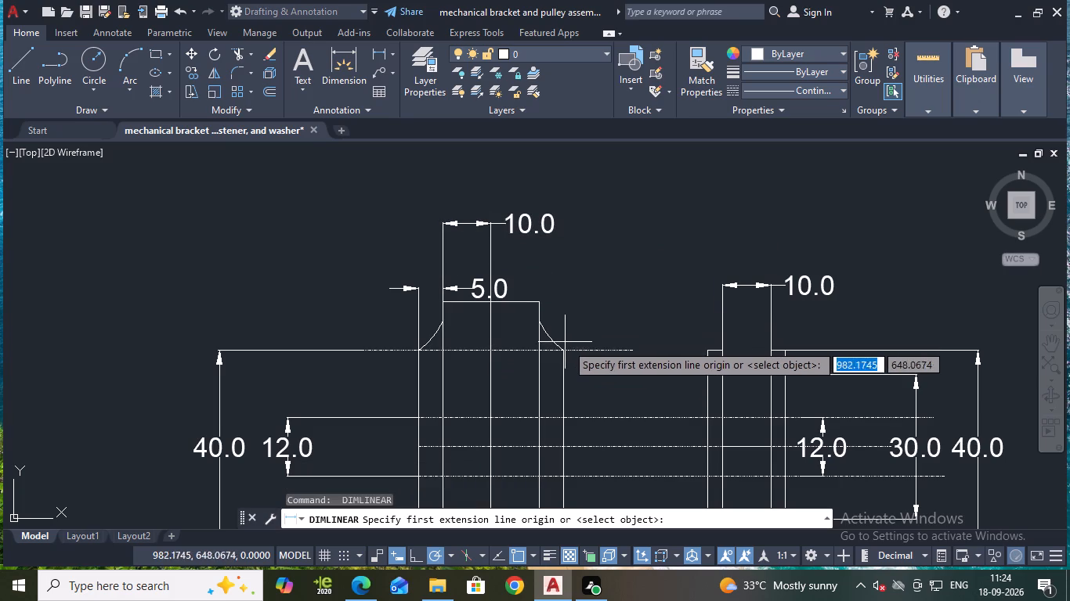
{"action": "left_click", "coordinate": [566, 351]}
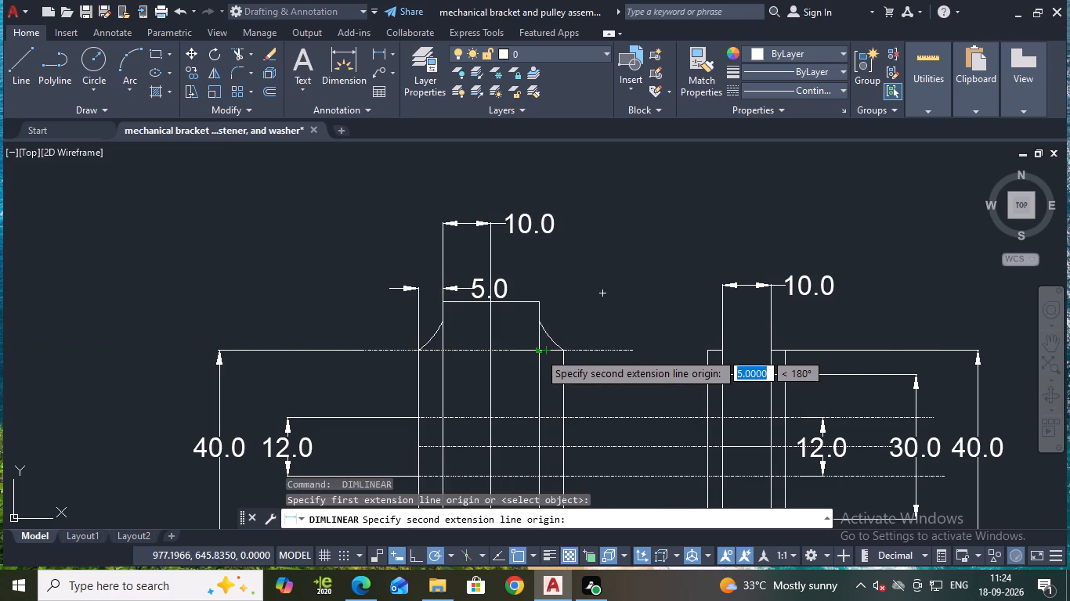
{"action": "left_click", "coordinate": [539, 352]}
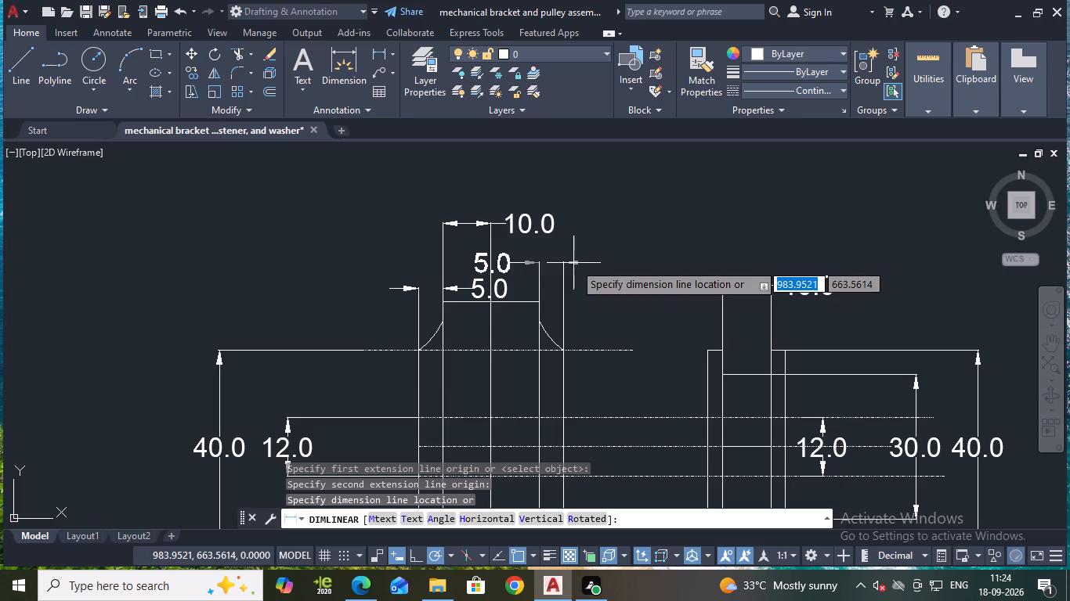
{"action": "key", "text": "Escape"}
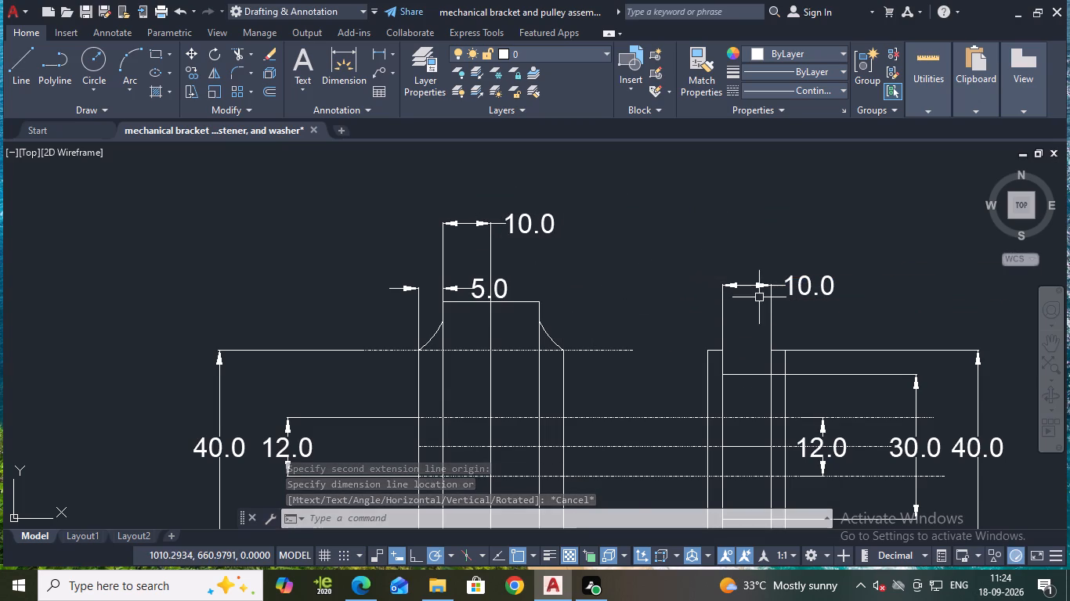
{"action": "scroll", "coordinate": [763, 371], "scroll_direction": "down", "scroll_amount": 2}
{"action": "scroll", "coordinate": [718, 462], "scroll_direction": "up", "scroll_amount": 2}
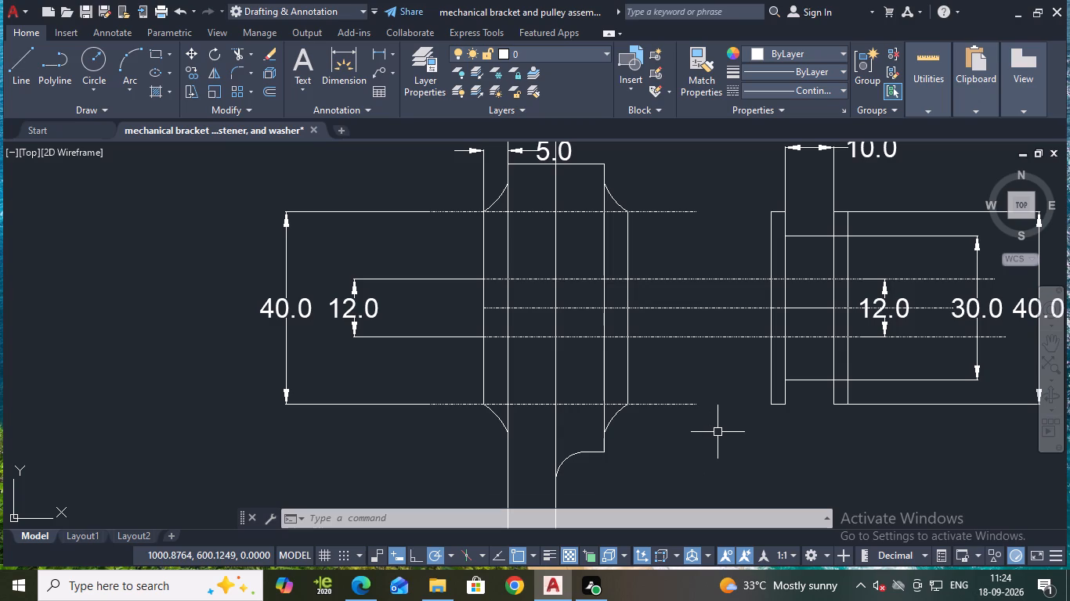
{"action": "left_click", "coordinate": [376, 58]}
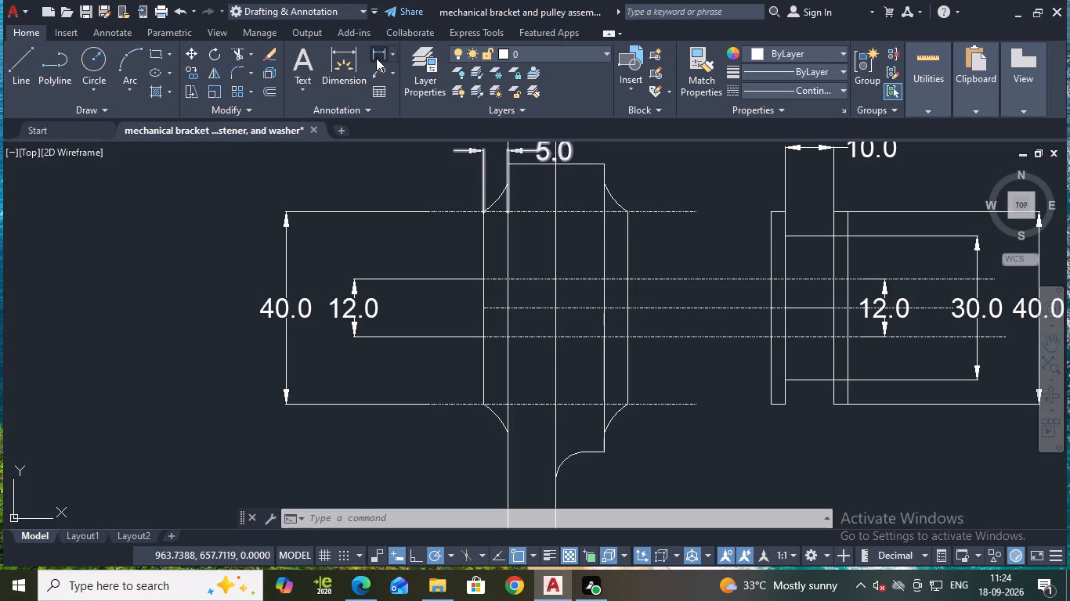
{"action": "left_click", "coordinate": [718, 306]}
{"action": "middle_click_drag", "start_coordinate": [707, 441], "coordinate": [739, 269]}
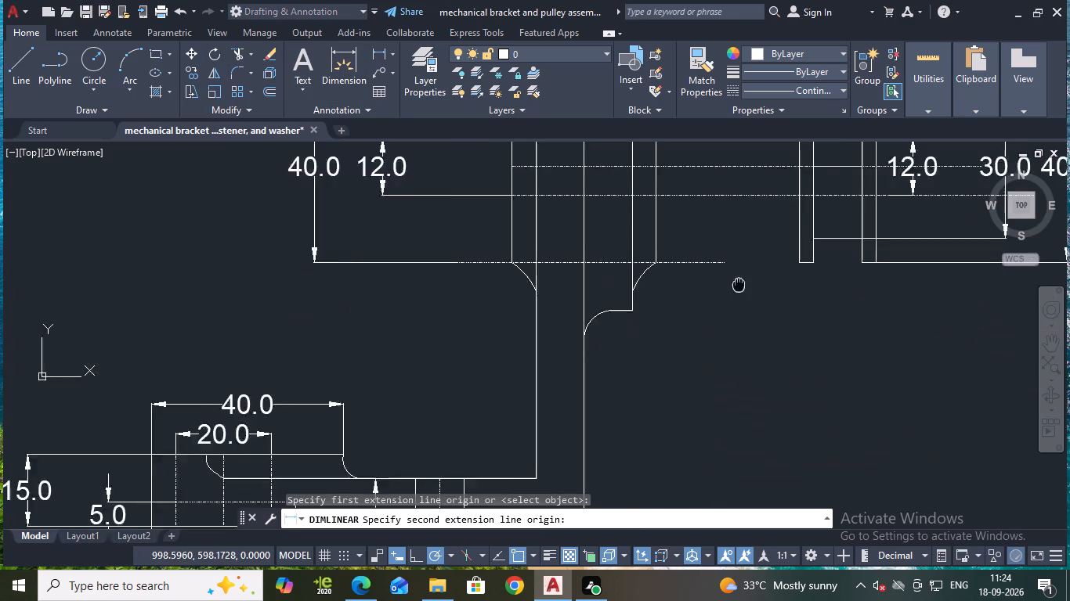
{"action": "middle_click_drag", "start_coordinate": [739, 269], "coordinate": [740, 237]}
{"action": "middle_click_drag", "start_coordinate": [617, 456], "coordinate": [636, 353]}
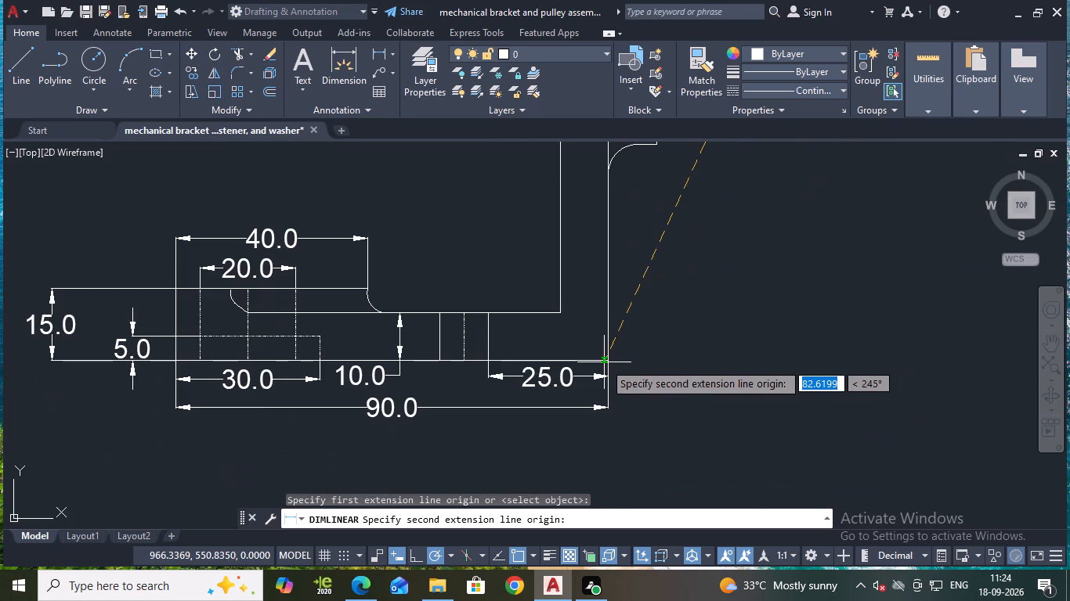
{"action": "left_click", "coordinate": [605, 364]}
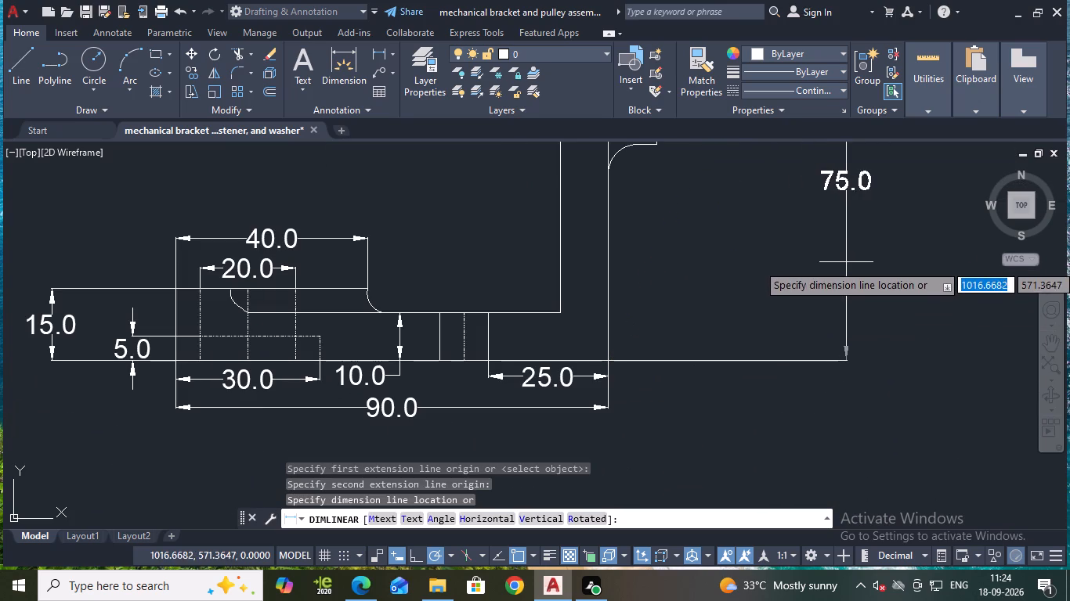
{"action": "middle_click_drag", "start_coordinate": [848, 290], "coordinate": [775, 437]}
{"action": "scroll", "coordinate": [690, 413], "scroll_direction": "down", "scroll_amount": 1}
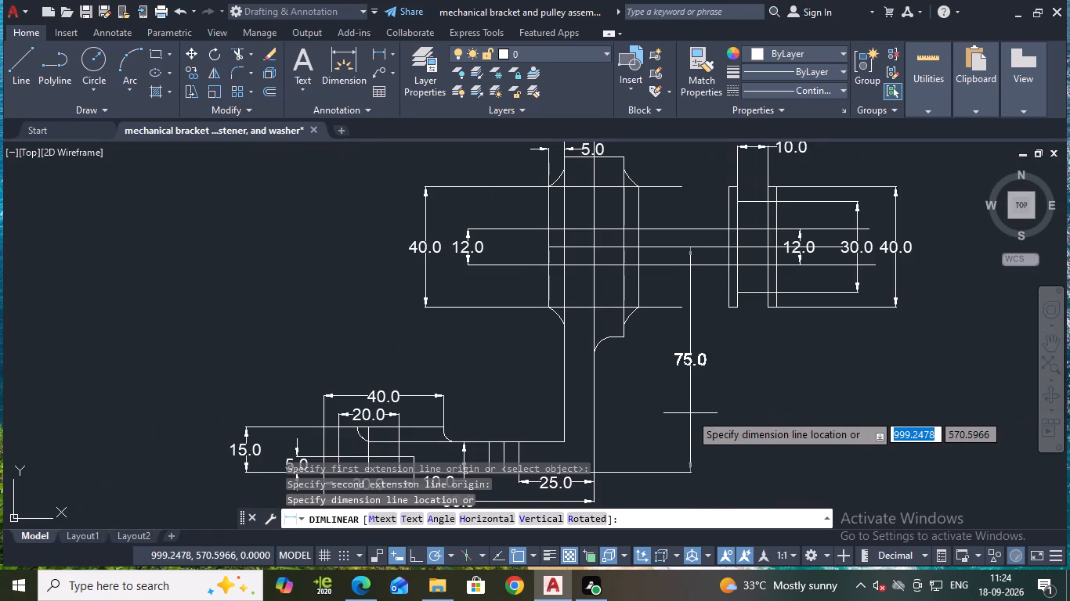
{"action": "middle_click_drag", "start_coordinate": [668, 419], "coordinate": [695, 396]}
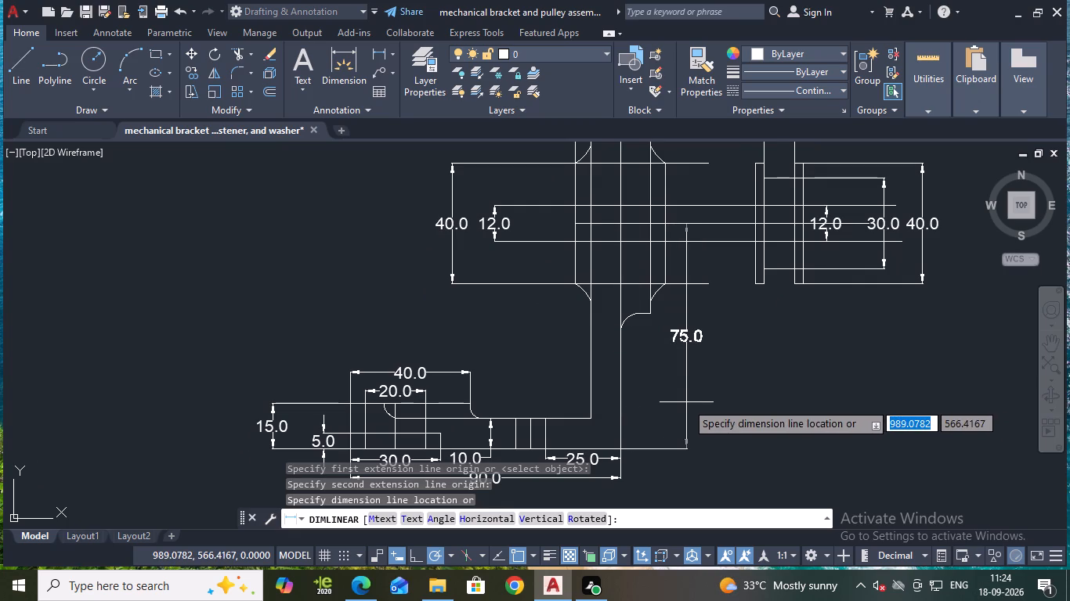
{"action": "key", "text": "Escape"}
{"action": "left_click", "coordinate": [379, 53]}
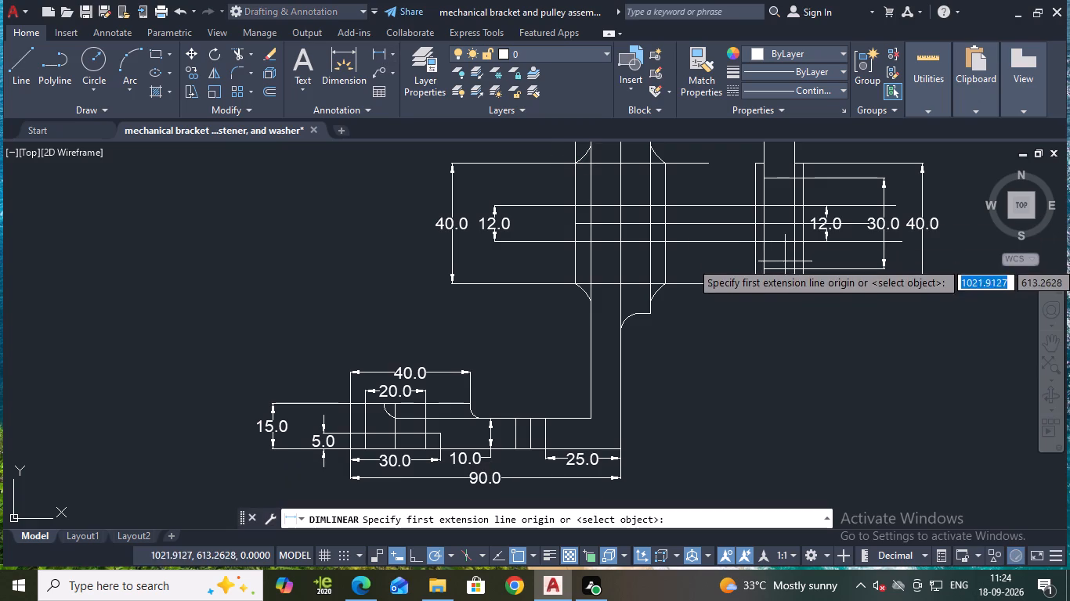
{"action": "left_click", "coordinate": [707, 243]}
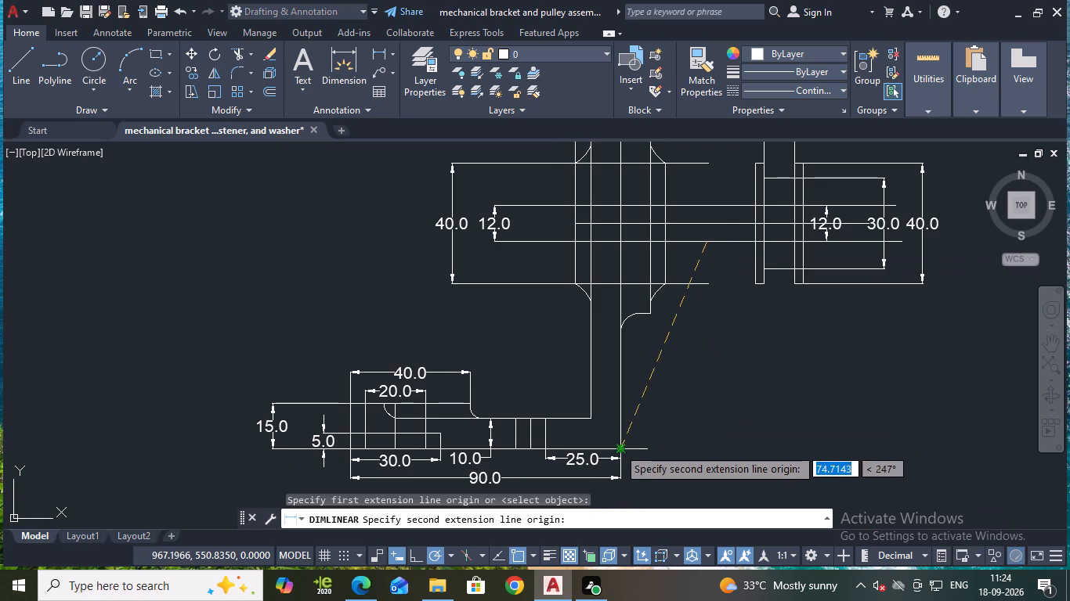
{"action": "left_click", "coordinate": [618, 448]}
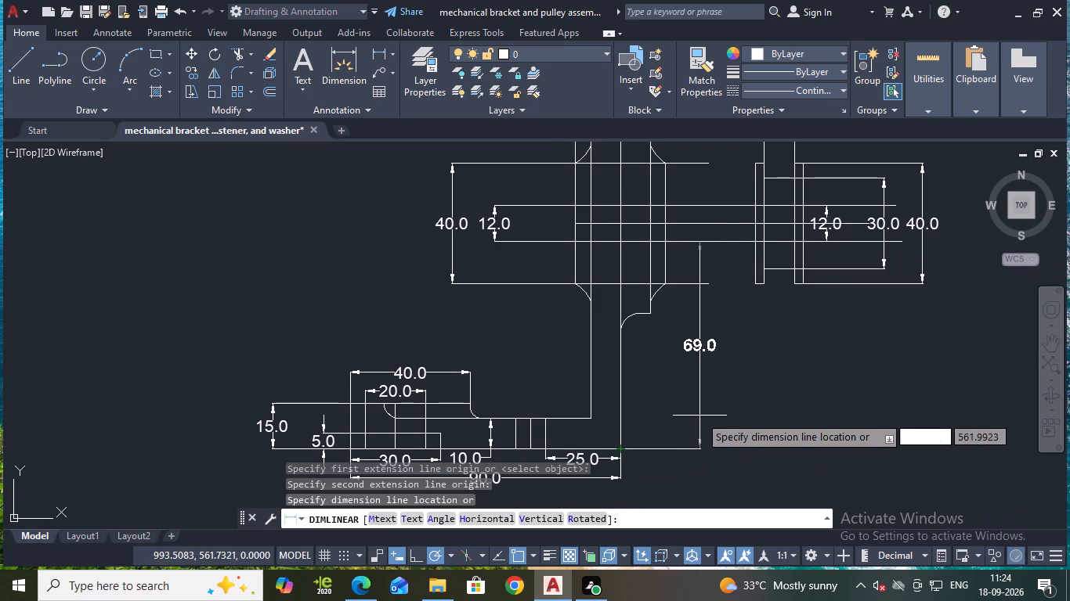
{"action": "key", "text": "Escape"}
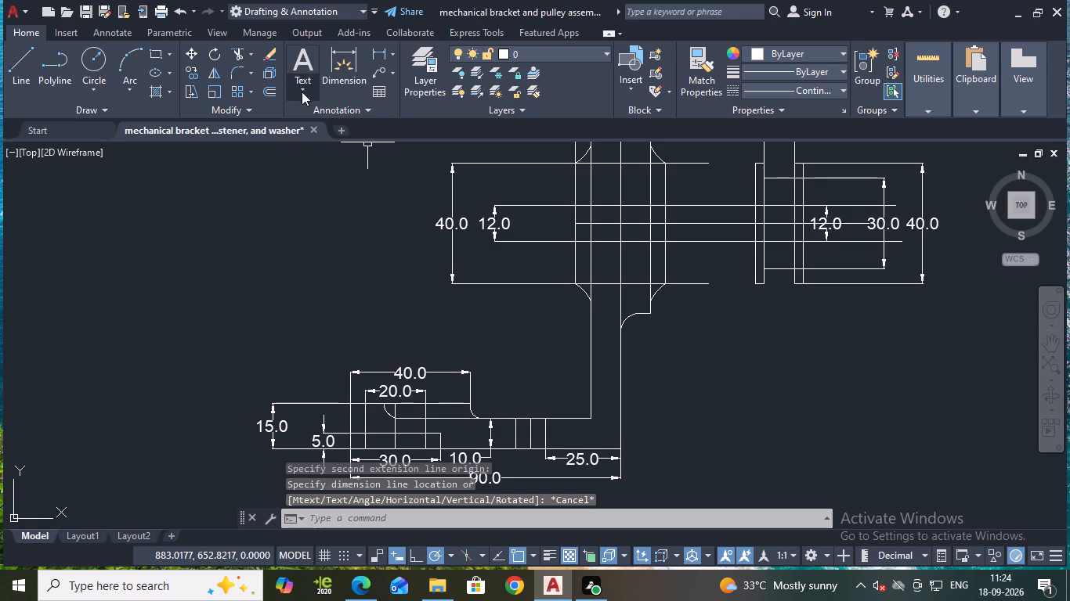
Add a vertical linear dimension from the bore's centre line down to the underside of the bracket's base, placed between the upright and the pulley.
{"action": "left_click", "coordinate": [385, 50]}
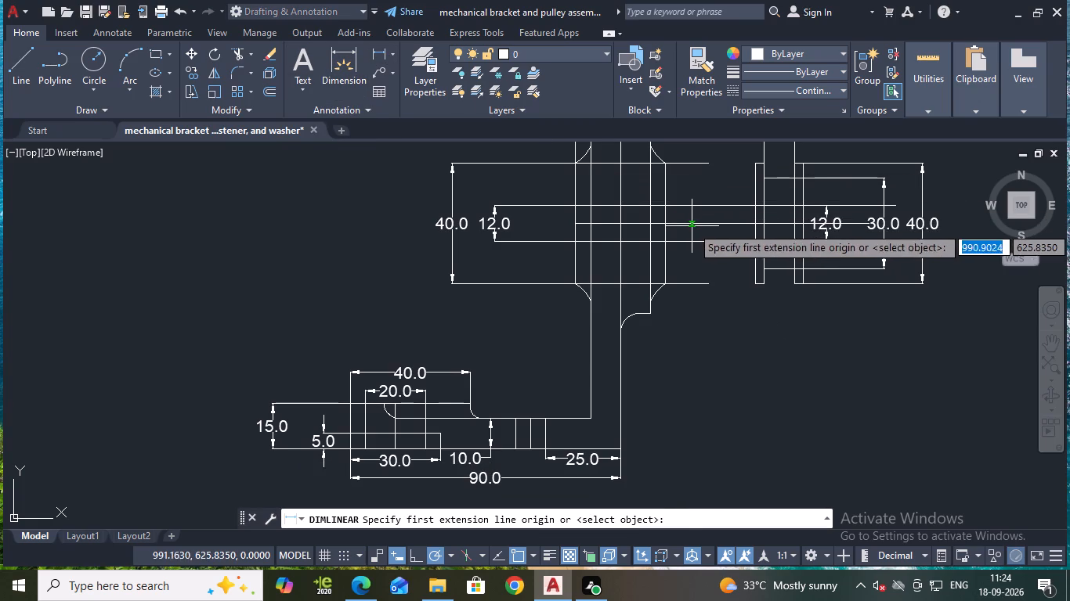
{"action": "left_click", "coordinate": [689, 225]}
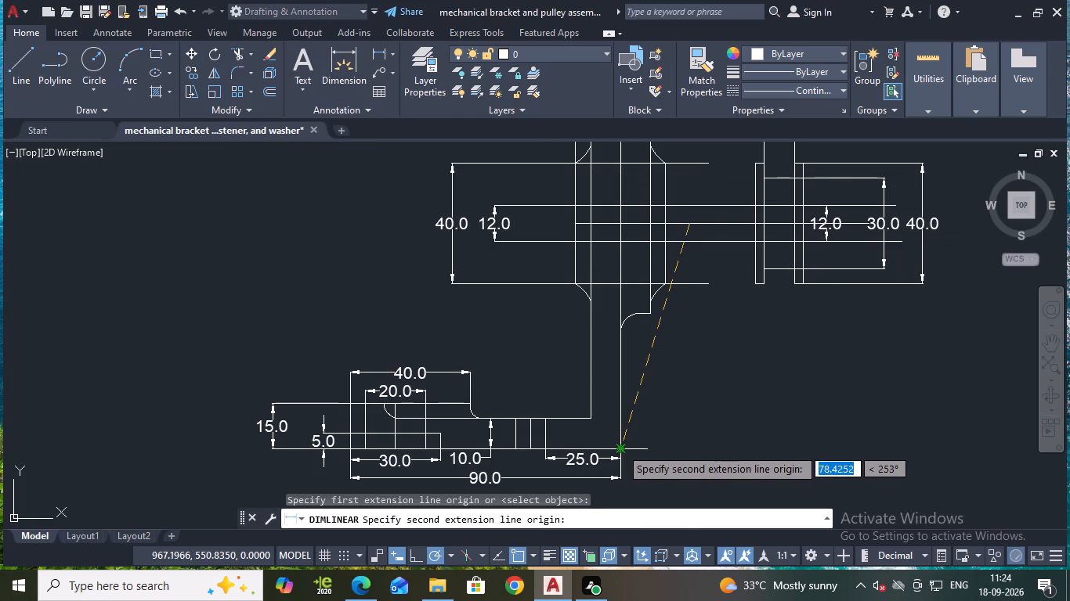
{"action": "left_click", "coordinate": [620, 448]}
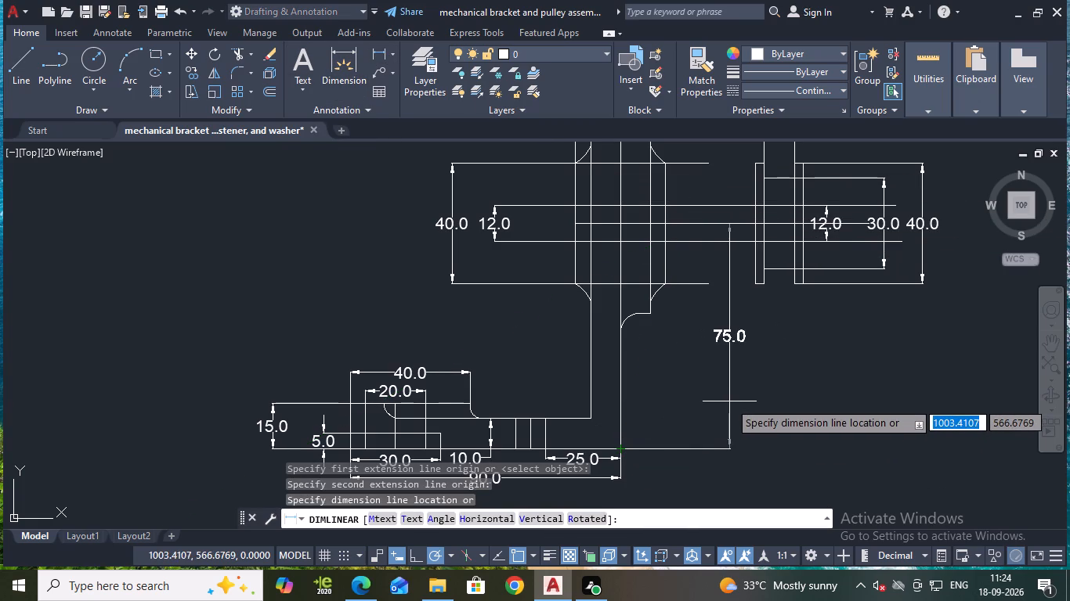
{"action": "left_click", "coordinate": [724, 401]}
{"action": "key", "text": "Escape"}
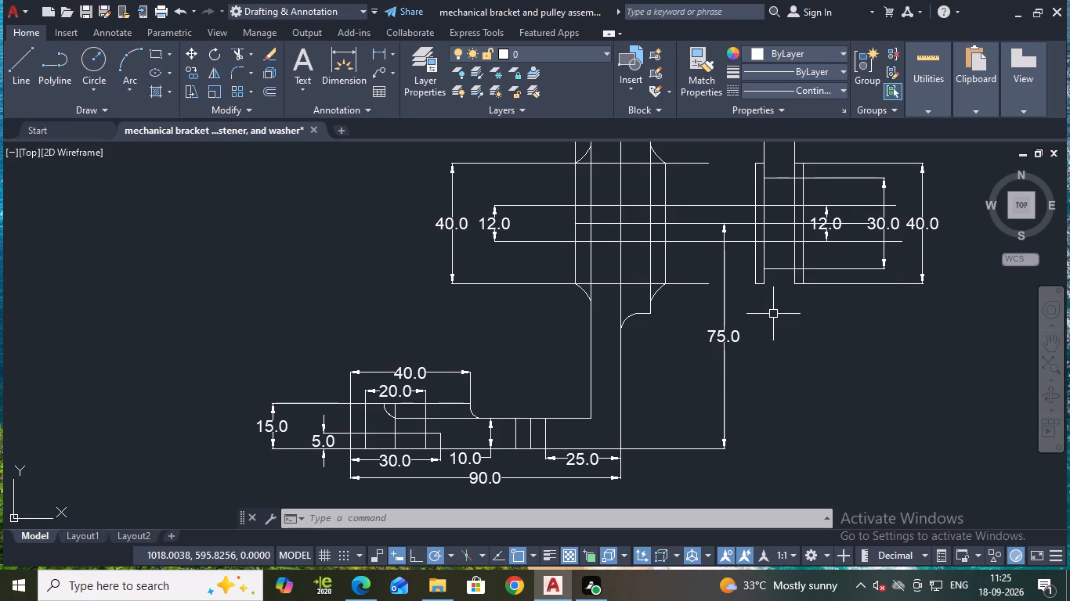
Assign a dashed linetype to the horizontal centre line running through the hub and pulley.
{"action": "left_click", "coordinate": [742, 225]}
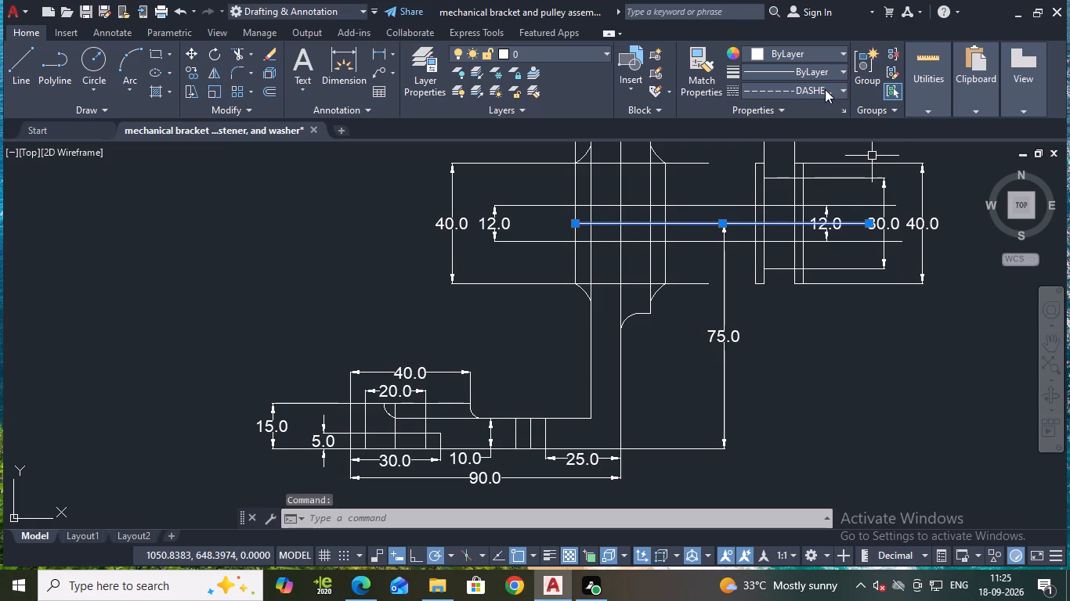
{"action": "left_click", "coordinate": [825, 89]}
{"action": "left_click", "coordinate": [819, 188]}
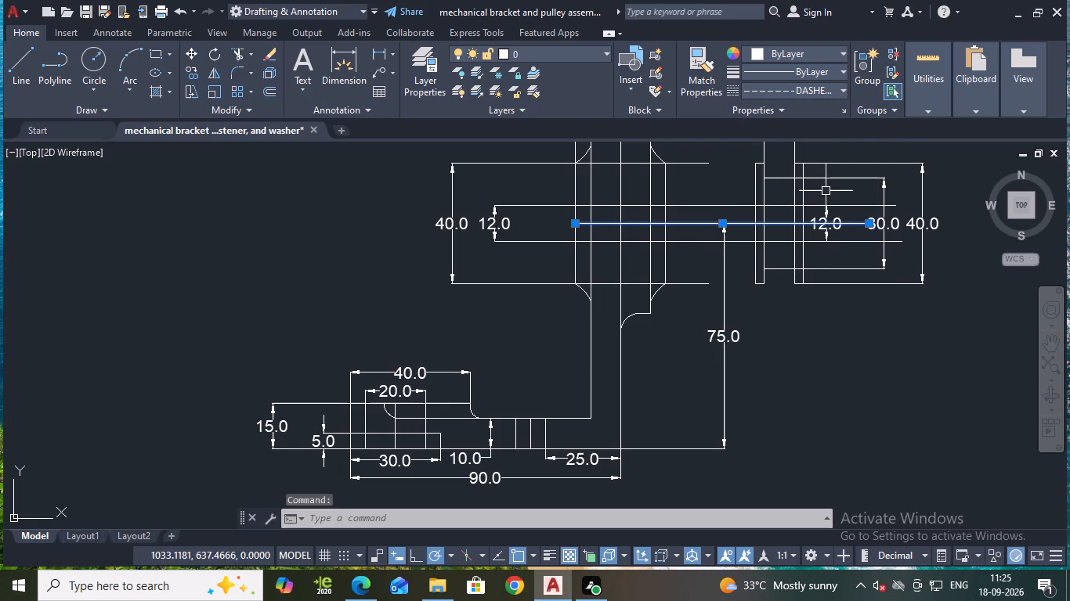
{"action": "key", "text": "Escape"}
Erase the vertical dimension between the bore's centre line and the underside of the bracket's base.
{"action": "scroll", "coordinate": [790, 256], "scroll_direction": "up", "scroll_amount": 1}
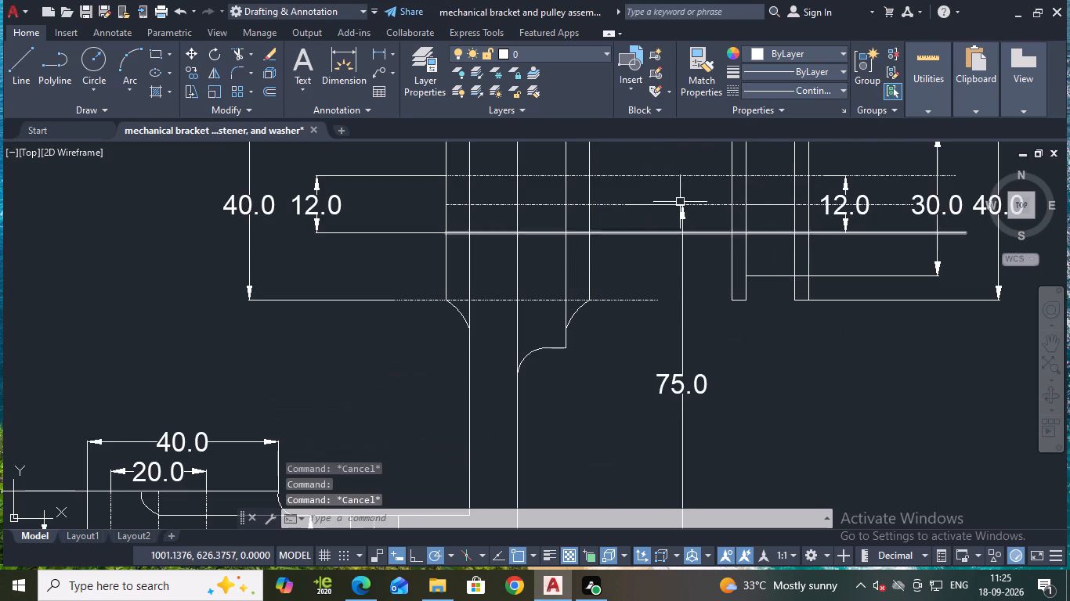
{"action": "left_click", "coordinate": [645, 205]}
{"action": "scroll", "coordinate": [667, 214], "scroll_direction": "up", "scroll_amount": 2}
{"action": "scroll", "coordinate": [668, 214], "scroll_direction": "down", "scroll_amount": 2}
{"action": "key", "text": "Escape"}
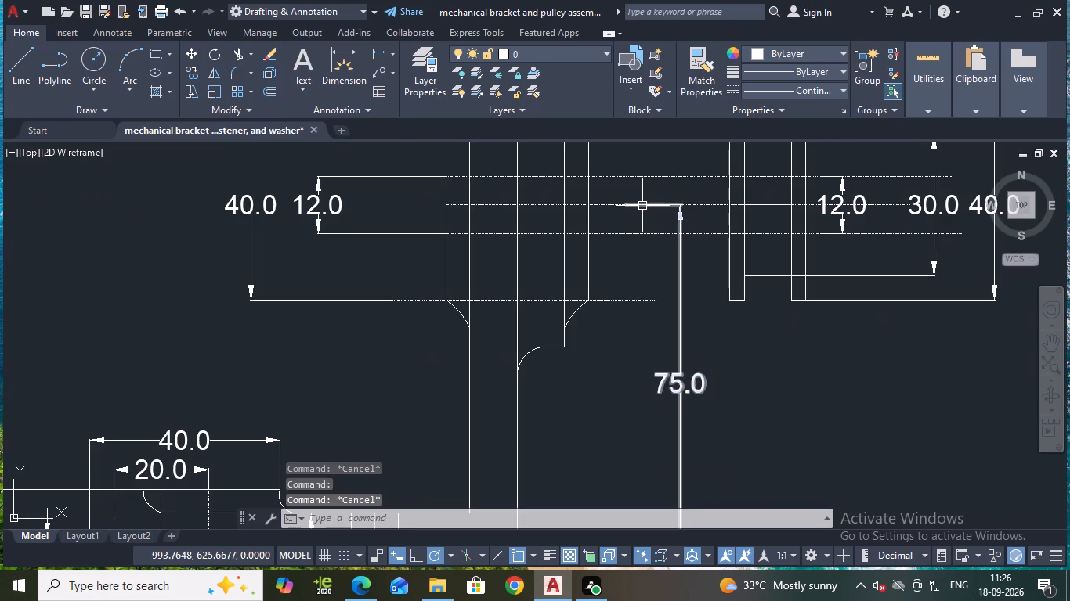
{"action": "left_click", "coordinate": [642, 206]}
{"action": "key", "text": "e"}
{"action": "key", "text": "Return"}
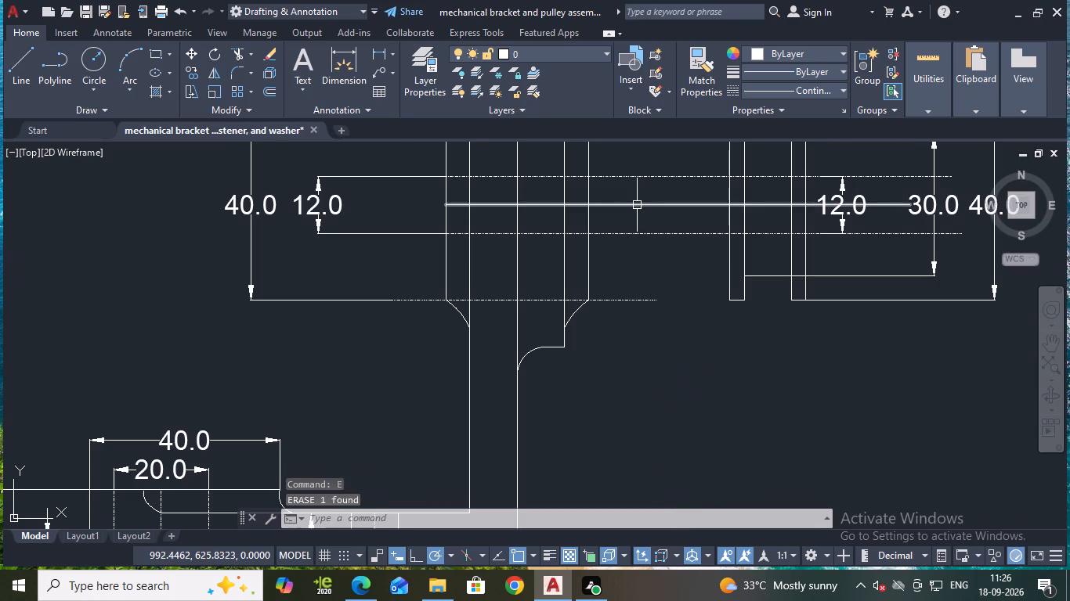
Select the lower dashed bore line and the centre line running through the hub and pulley.
{"action": "scroll", "coordinate": [660, 228], "scroll_direction": "down", "scroll_amount": 2}
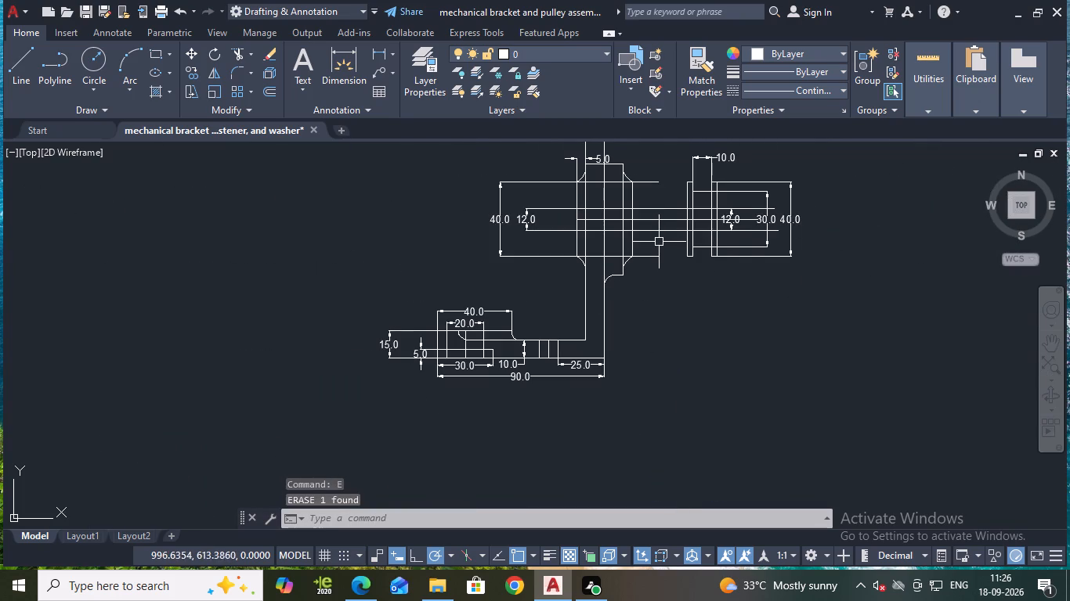
{"action": "scroll", "coordinate": [657, 241], "scroll_direction": "up", "scroll_amount": 2}
{"action": "middle_click_drag", "start_coordinate": [665, 283], "coordinate": [681, 359]}
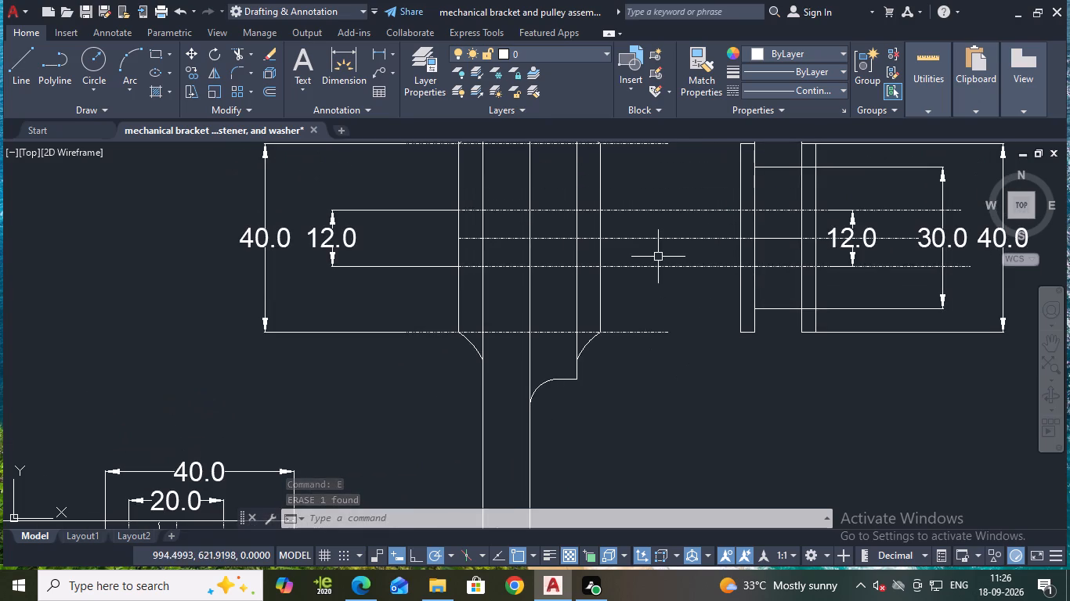
{"action": "left_click", "coordinate": [652, 265]}
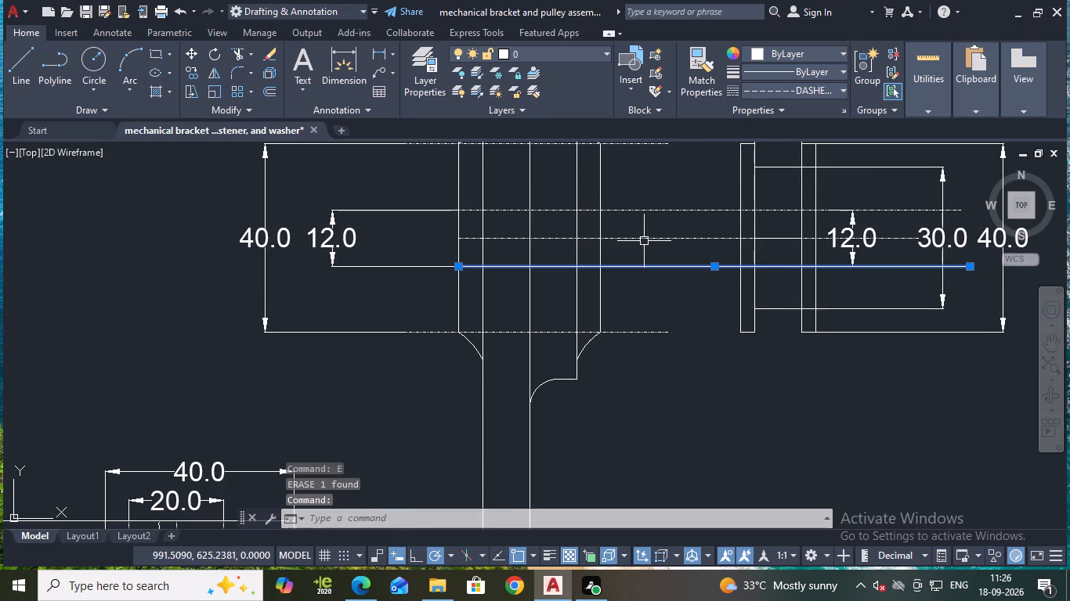
{"action": "left_click", "coordinate": [641, 239]}
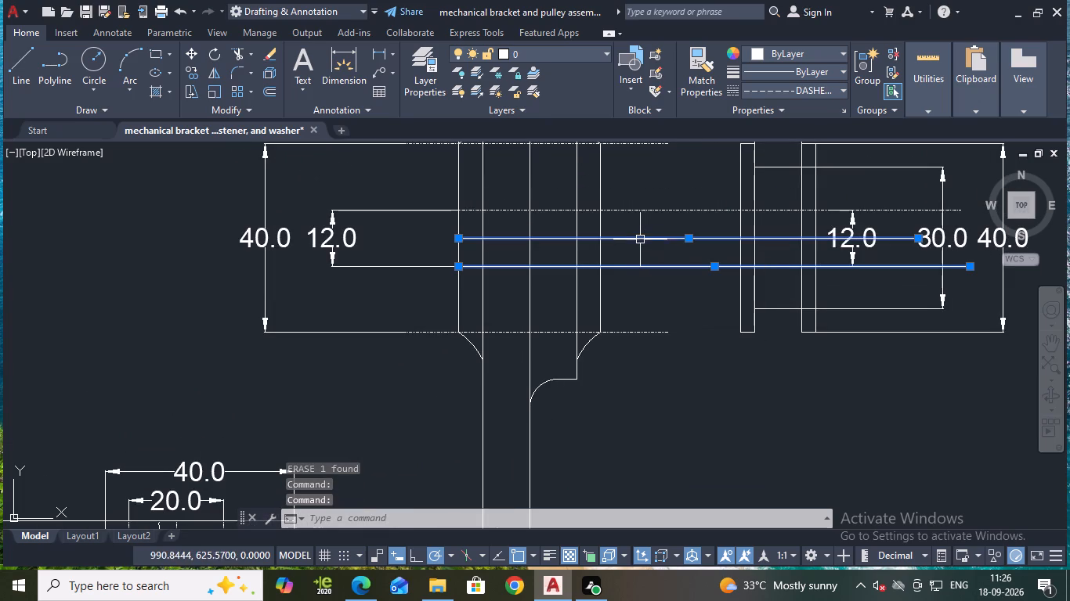
Add the upper bore line to the selection and assign the ACAD_ISO02W100 linetype to both bore lines and the centre line.
{"action": "left_click", "coordinate": [632, 210]}
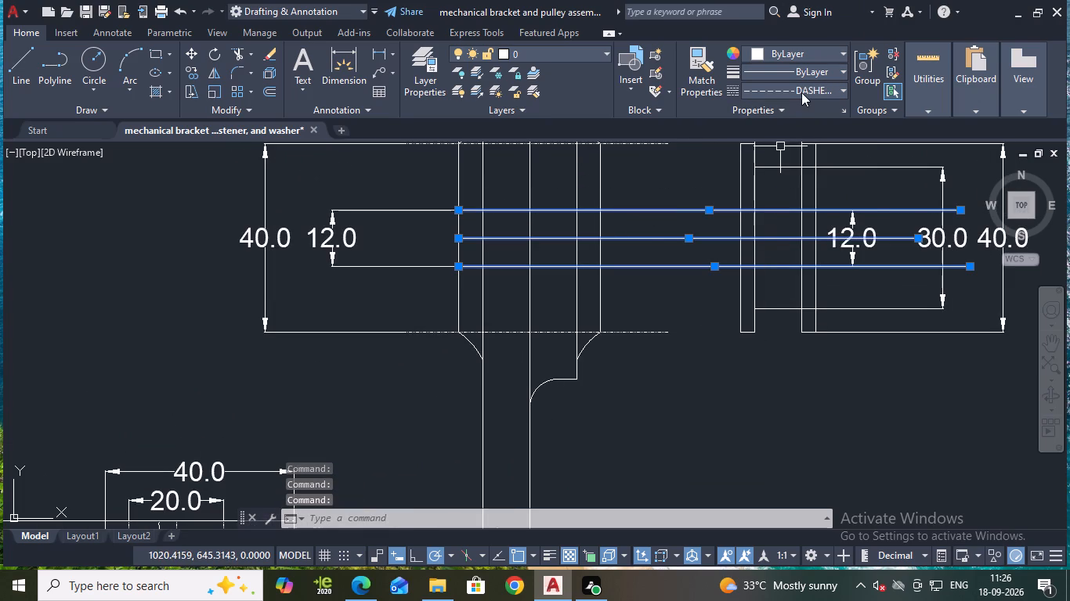
{"action": "left_click", "coordinate": [801, 92]}
{"action": "left_click", "coordinate": [786, 149]}
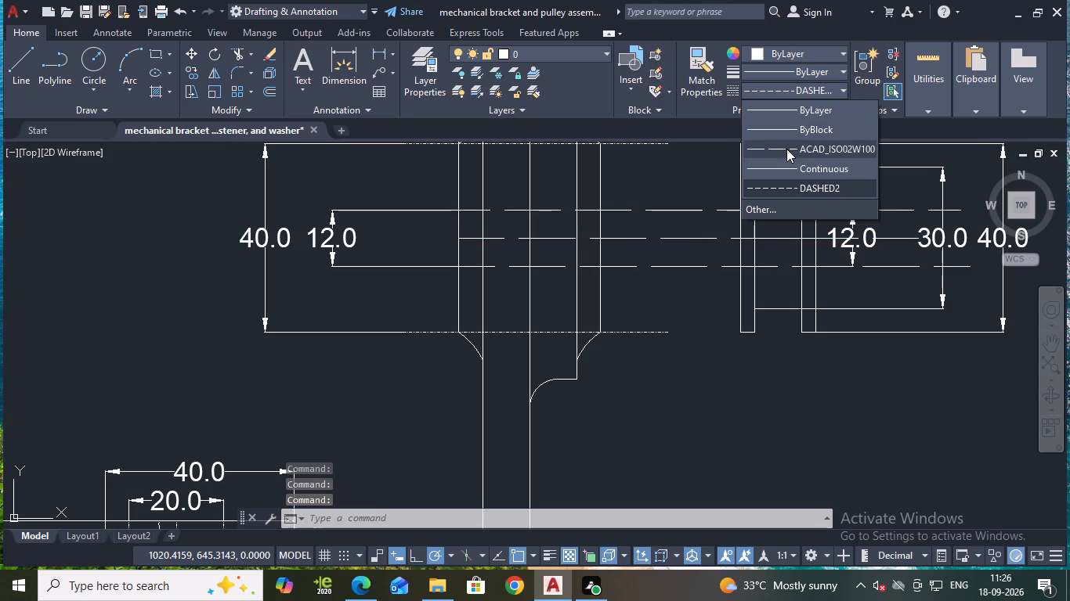
{"action": "key", "text": "Escape"}
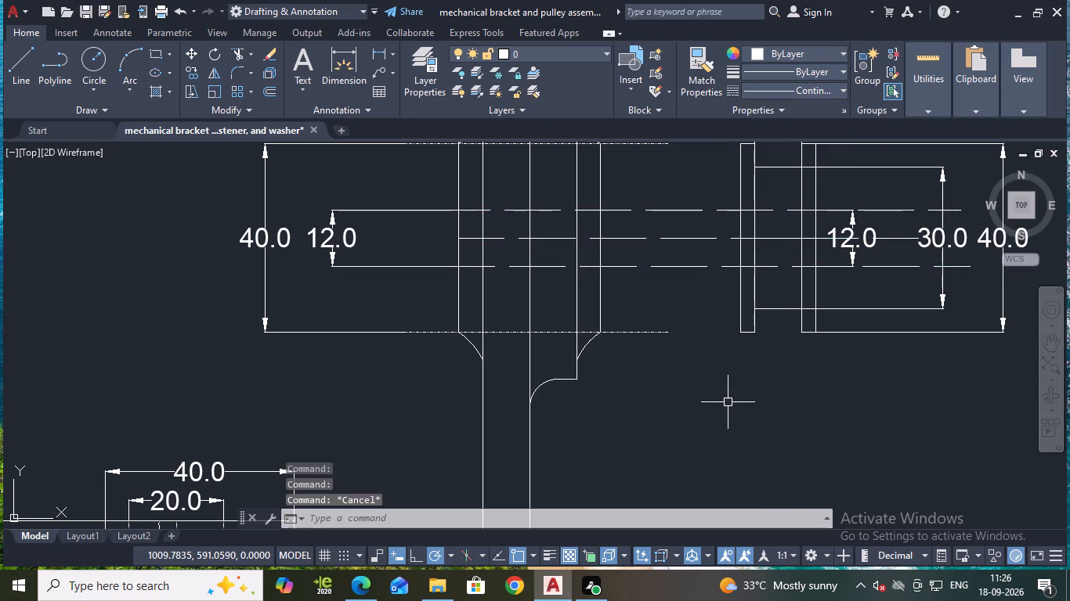
Assign the ACAD_ISO02W100 linetype to the upper and lower horizontal lines crossing the bracket's hub.
{"action": "scroll", "coordinate": [708, 319], "scroll_direction": "down", "scroll_amount": 1}
{"action": "middle_click_drag", "start_coordinate": [712, 323], "coordinate": [752, 402]}
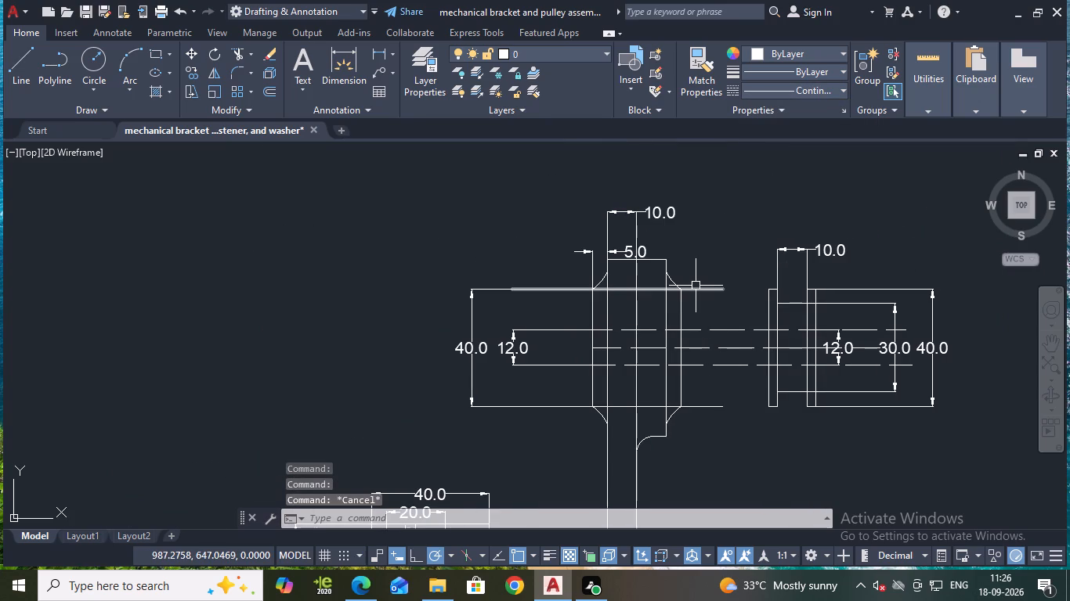
{"action": "left_click", "coordinate": [694, 290]}
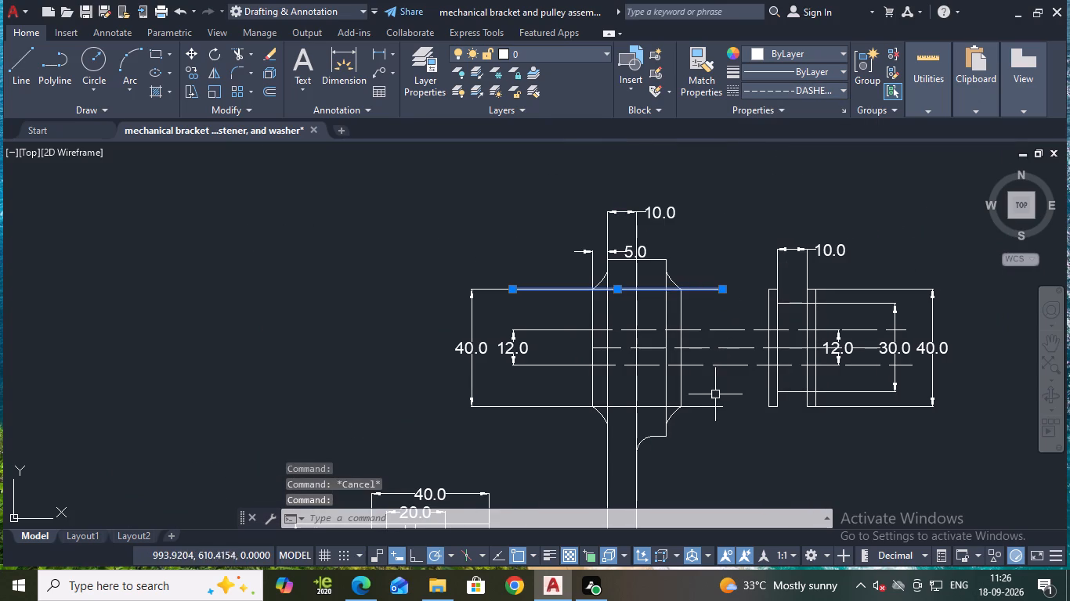
{"action": "left_click", "coordinate": [713, 403]}
{"action": "left_click", "coordinate": [740, 378]}
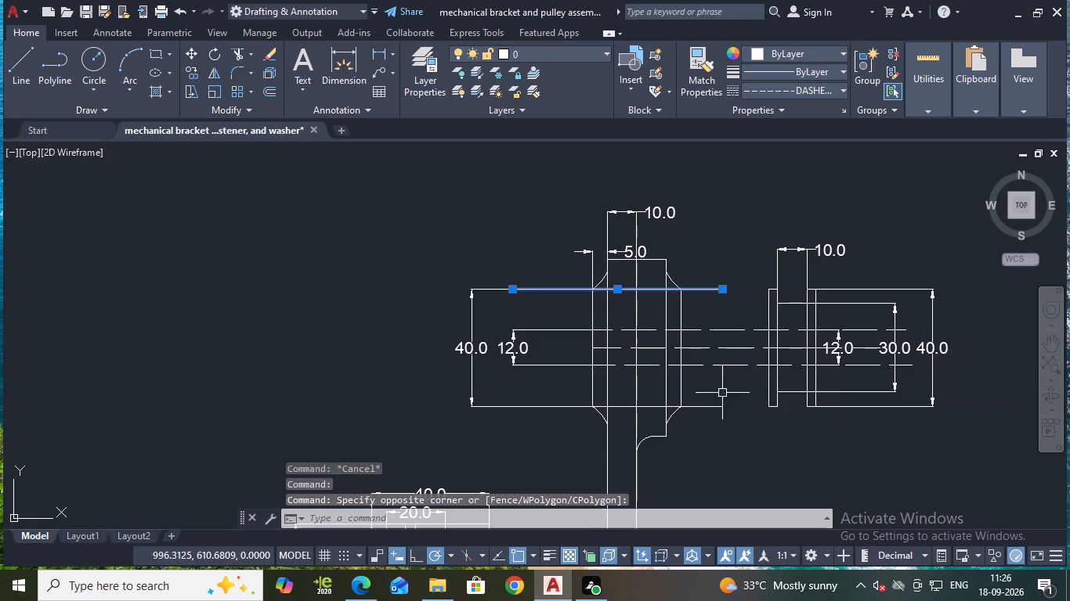
{"action": "left_click", "coordinate": [713, 405]}
{"action": "left_click", "coordinate": [832, 89]}
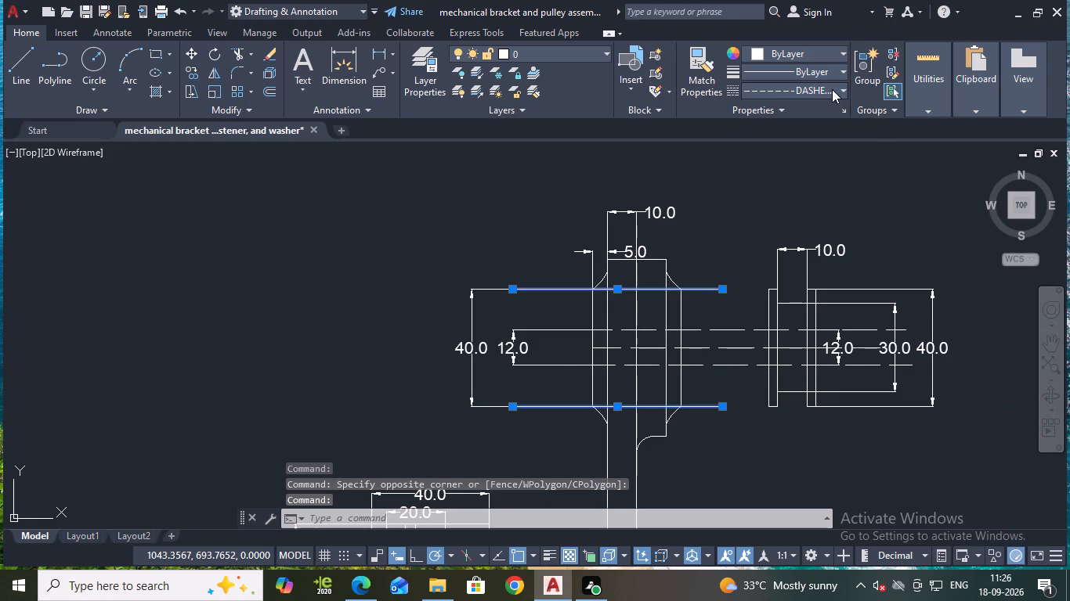
{"action": "left_click", "coordinate": [822, 143]}
{"action": "key", "text": "Escape"}
Add a horizontal linear dimension for the thickness of the pulley flange nearest the bracket, placed just below the flange.
{"action": "middle_click_drag", "start_coordinate": [867, 275], "coordinate": [891, 177]}
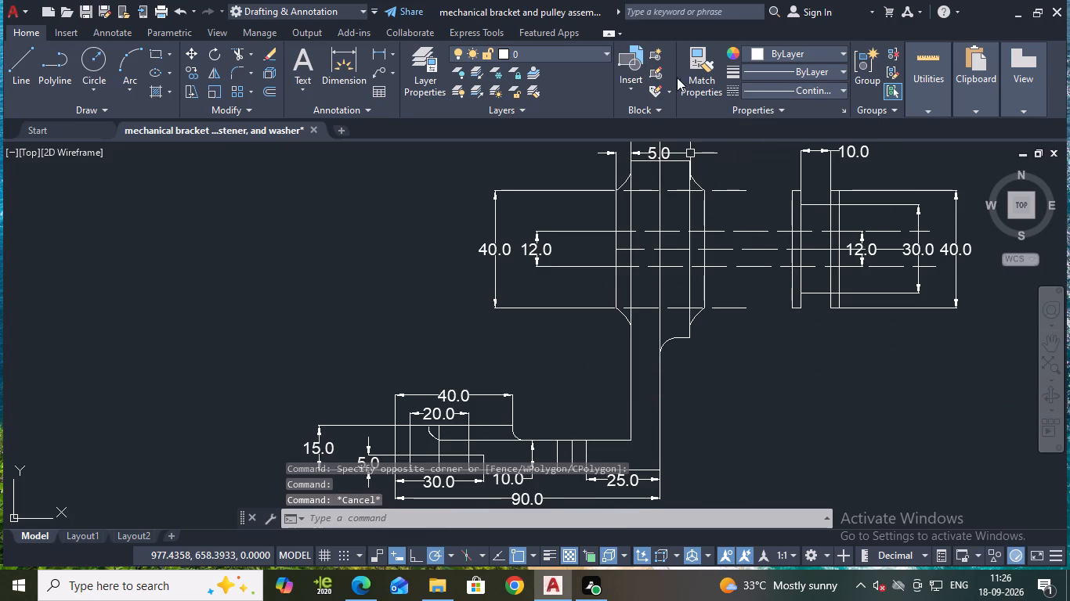
{"action": "left_click", "coordinate": [371, 53]}
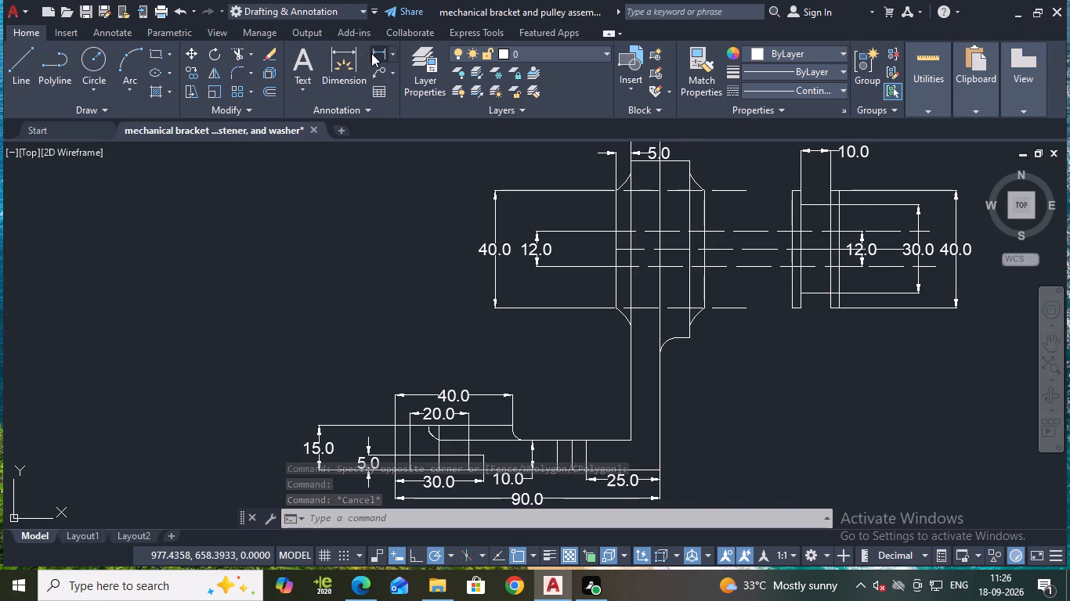
{"action": "scroll", "coordinate": [790, 365], "scroll_direction": "up", "scroll_amount": 2}
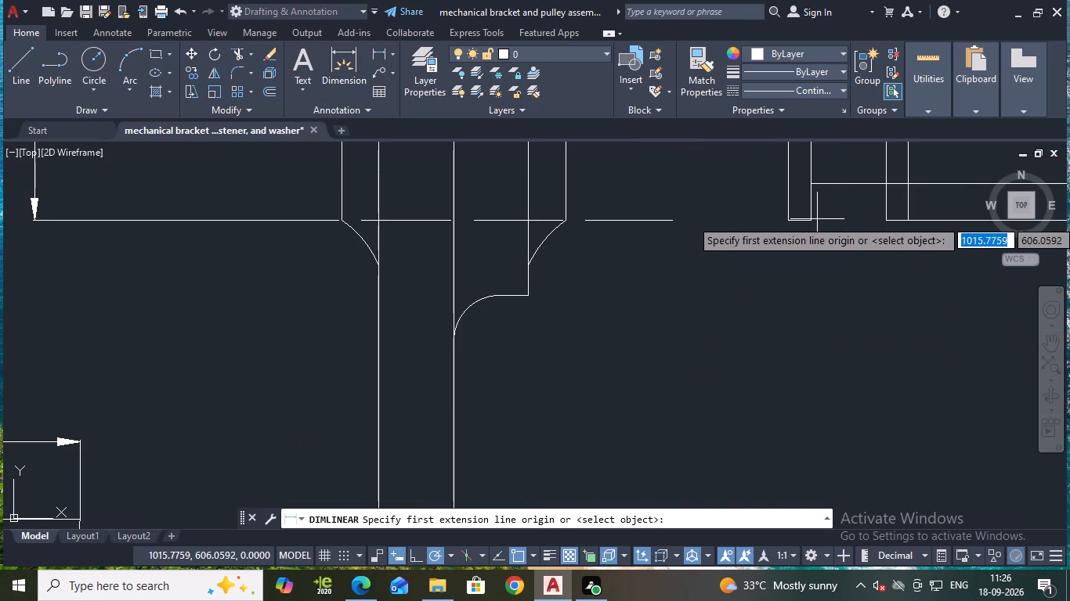
{"action": "left_click", "coordinate": [810, 221]}
{"action": "left_click", "coordinate": [790, 223]}
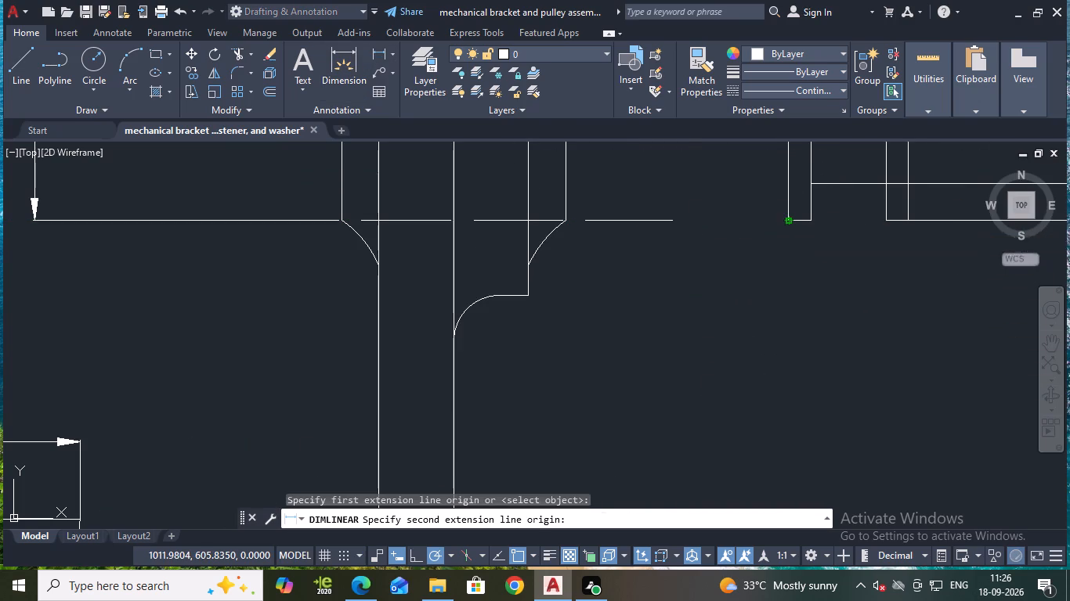
{"action": "left_click", "coordinate": [765, 279]}
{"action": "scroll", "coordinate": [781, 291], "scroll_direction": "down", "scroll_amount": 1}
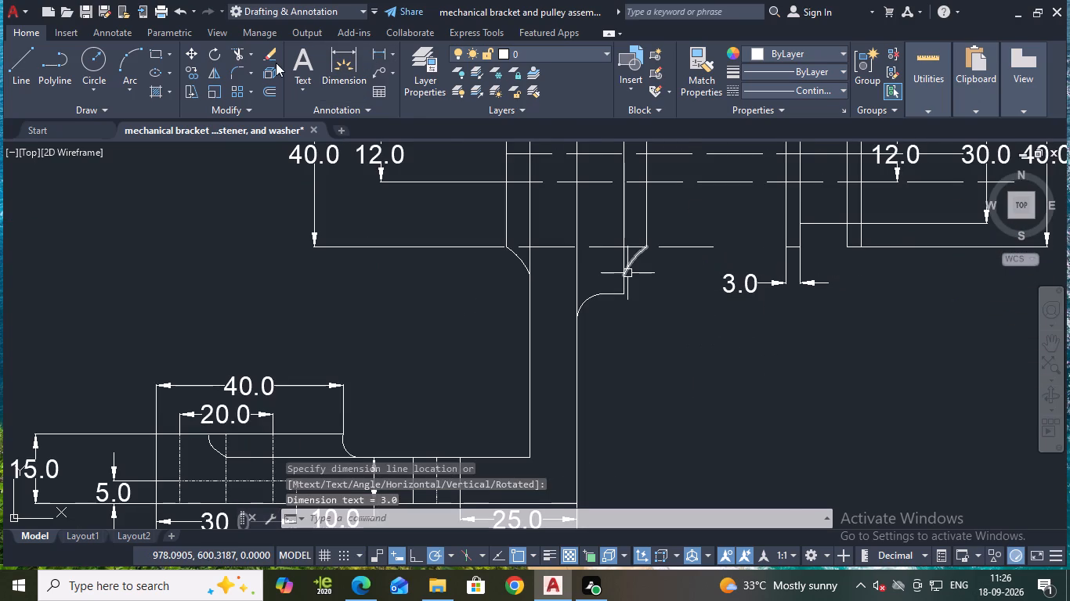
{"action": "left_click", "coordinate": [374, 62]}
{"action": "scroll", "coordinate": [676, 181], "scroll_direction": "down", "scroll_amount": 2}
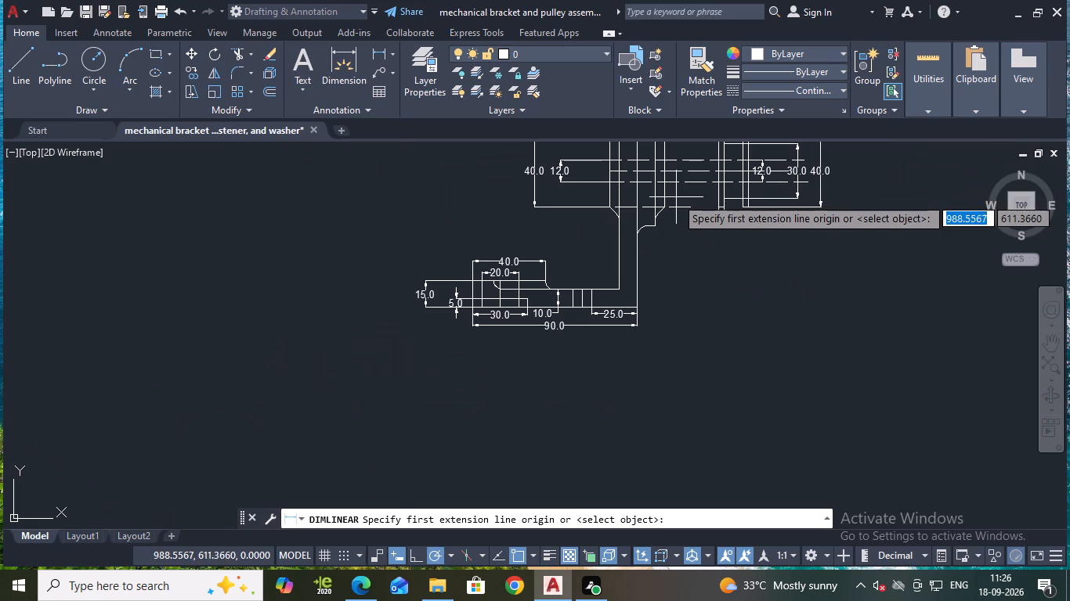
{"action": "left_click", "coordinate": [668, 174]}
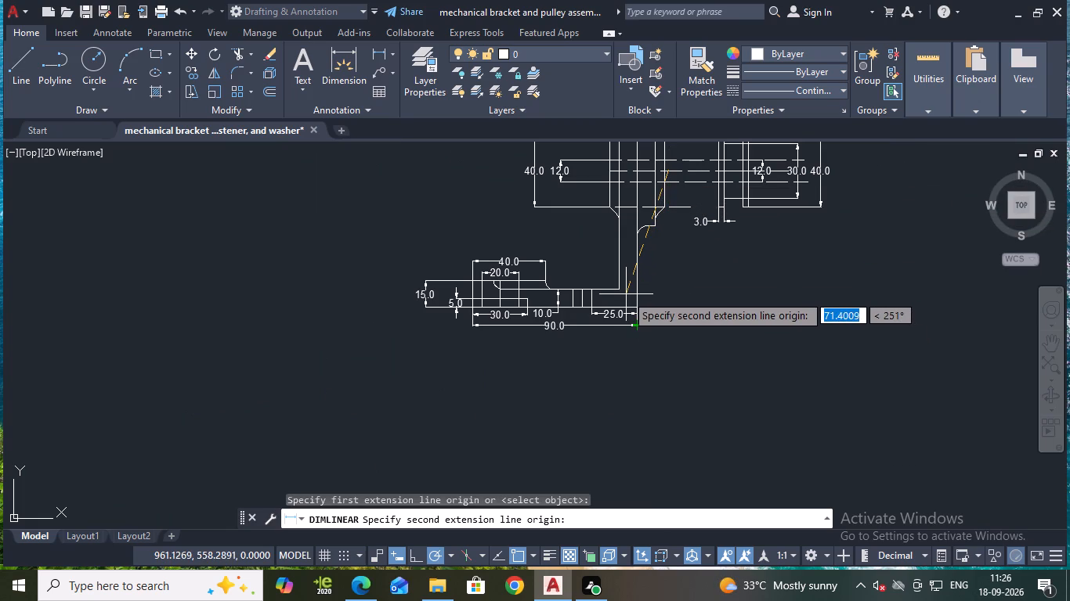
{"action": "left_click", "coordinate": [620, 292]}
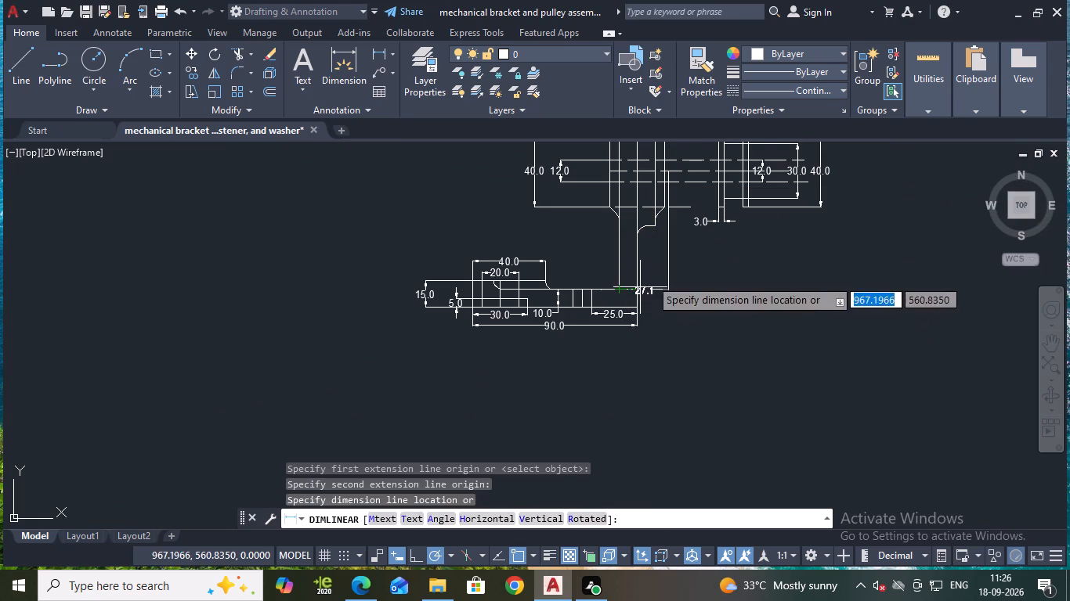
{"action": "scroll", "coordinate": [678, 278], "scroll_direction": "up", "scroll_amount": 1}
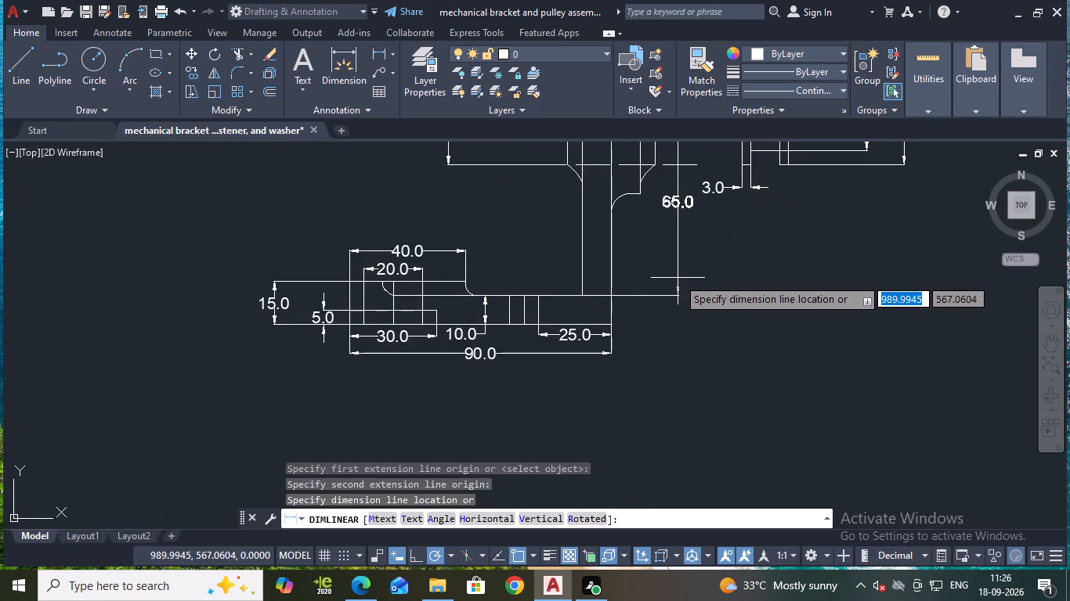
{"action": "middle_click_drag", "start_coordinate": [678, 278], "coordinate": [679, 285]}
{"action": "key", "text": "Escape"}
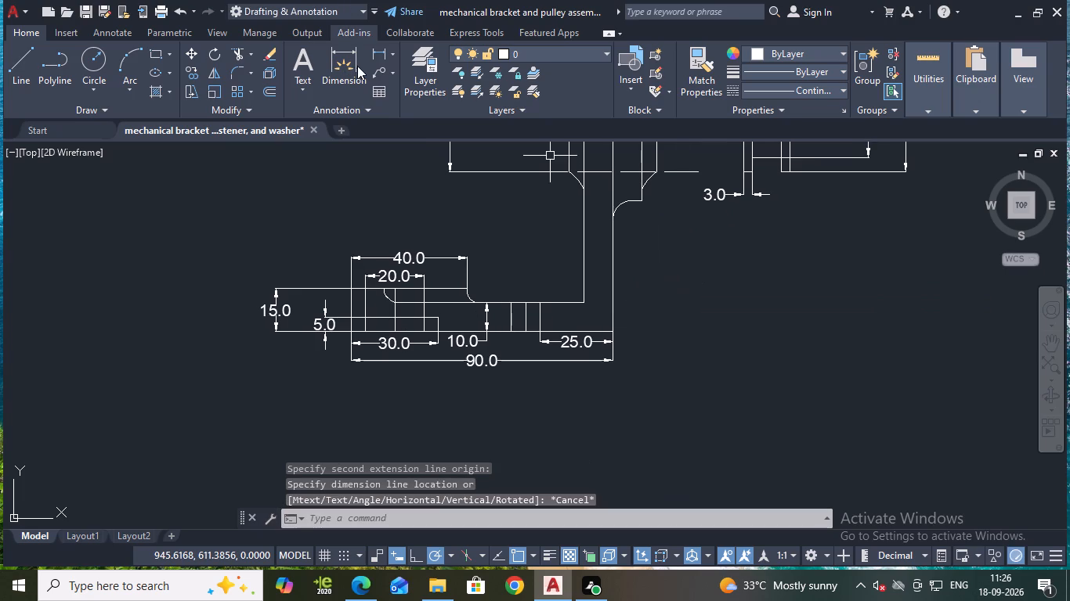
Add a vertical linear dimension from the bore's centre line down to the underside of the bracket's base, placed between the upright and the pulley.
{"action": "left_click", "coordinate": [379, 52]}
{"action": "scroll", "coordinate": [719, 232], "scroll_direction": "down", "scroll_amount": 1}
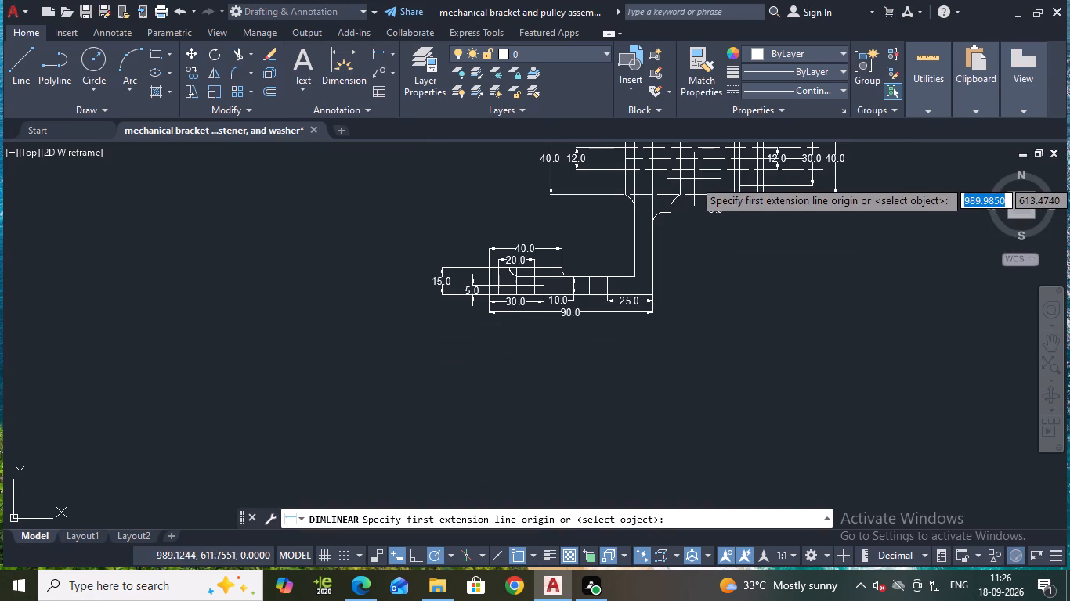
{"action": "left_click", "coordinate": [681, 158]}
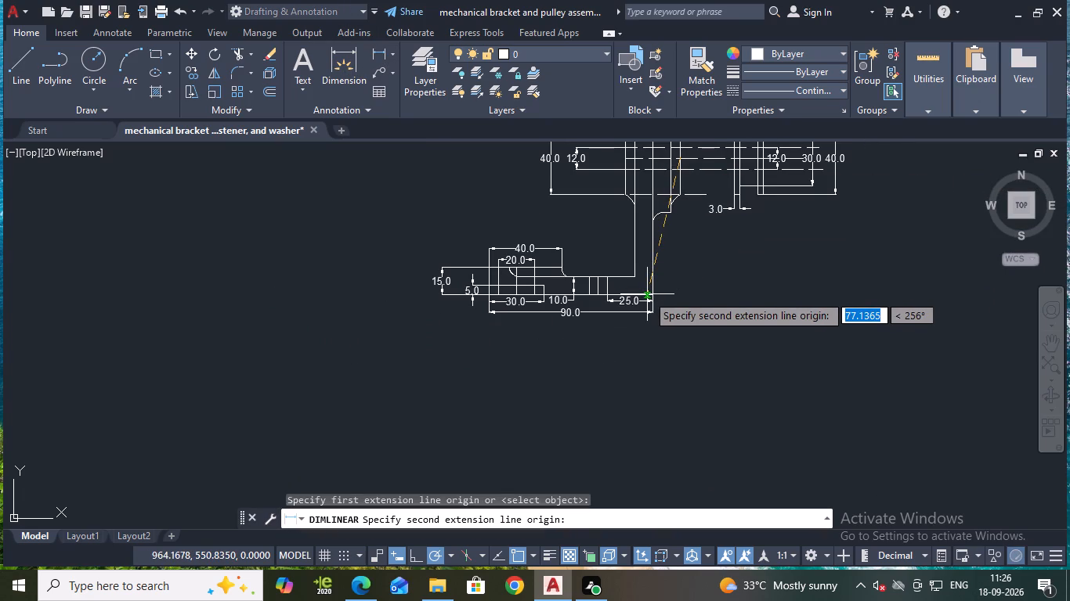
{"action": "left_click", "coordinate": [652, 295]}
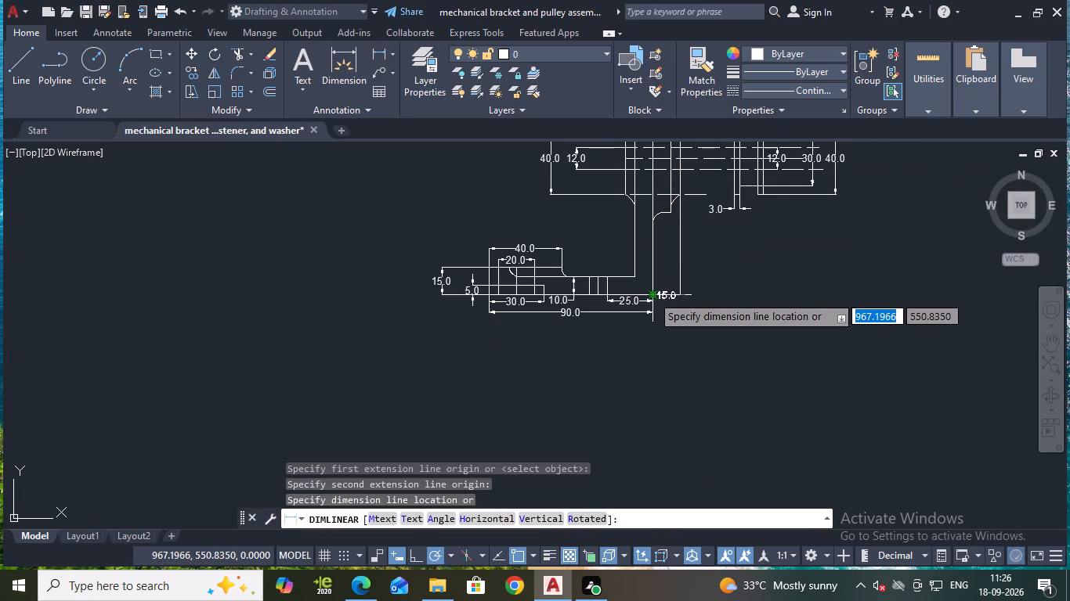
{"action": "left_click", "coordinate": [695, 274]}
Set the colour of the base's dashed lines, the two long bore lines and their centre line to 205,105,40.
{"action": "middle_click_drag", "start_coordinate": [750, 293], "coordinate": [758, 346]}
{"action": "scroll", "coordinate": [757, 318], "scroll_direction": "up", "scroll_amount": 1}
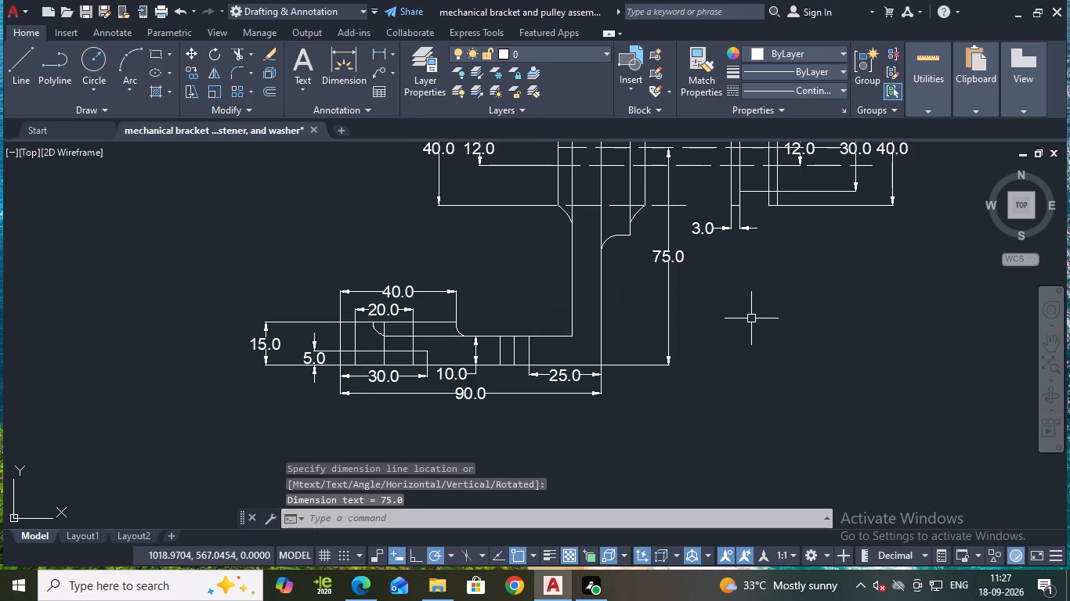
{"action": "middle_click_drag", "start_coordinate": [803, 297], "coordinate": [802, 341]}
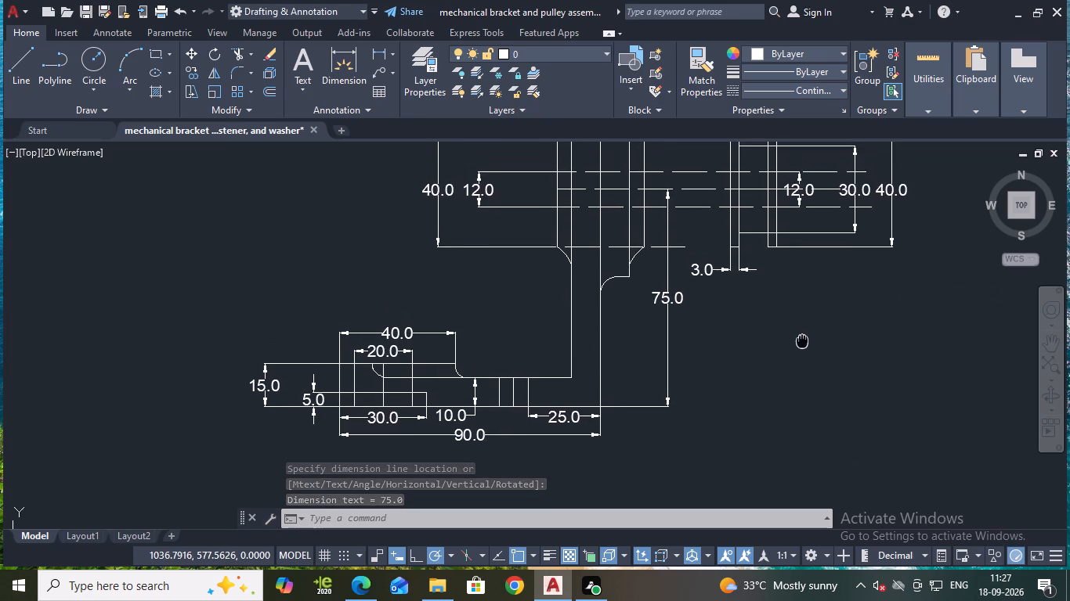
{"action": "middle_click_drag", "start_coordinate": [802, 341], "coordinate": [802, 348]}
{"action": "scroll", "coordinate": [496, 358], "scroll_direction": "up", "scroll_amount": 1}
{"action": "middle_click_drag", "start_coordinate": [504, 354], "coordinate": [626, 264]}
{"action": "scroll", "coordinate": [490, 300], "scroll_direction": "up", "scroll_amount": 2}
{"action": "scroll", "coordinate": [424, 372], "scroll_direction": "down", "scroll_amount": 1}
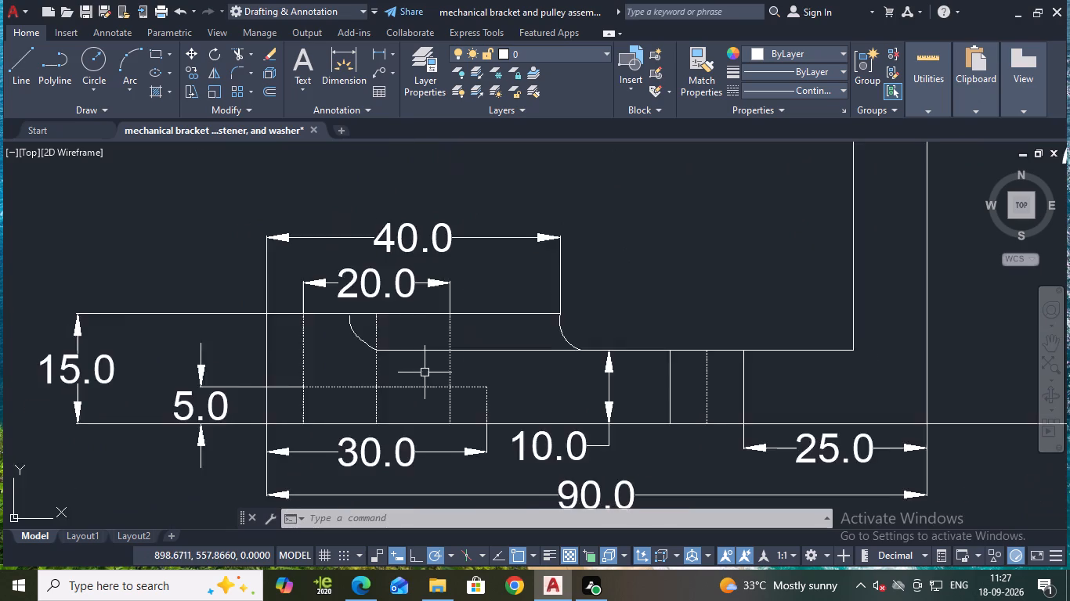
{"action": "middle_click_drag", "start_coordinate": [428, 372], "coordinate": [486, 340]}
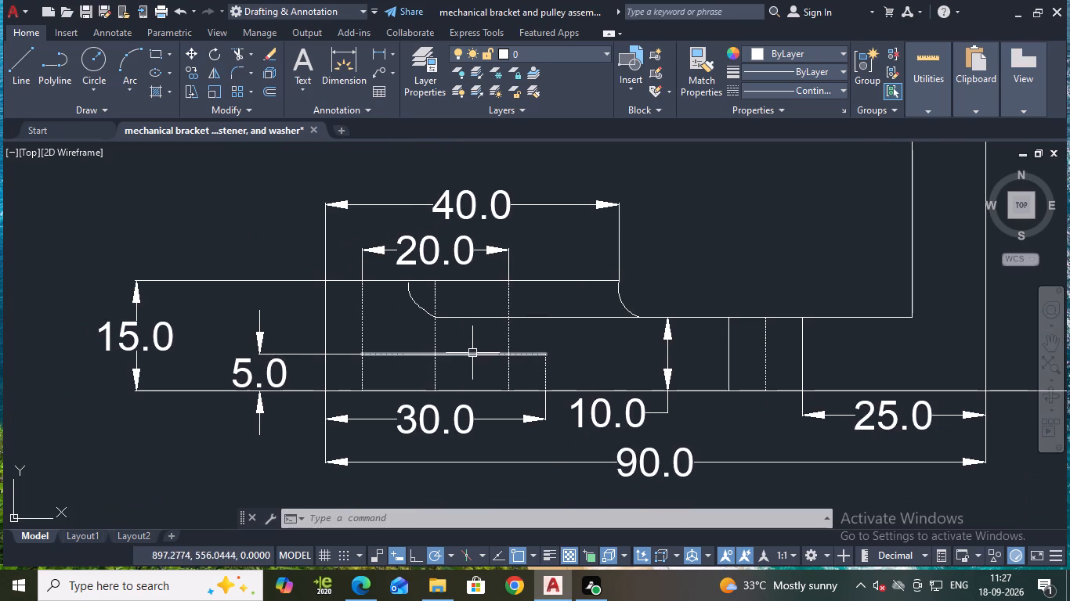
{"action": "left_click", "coordinate": [469, 354]}
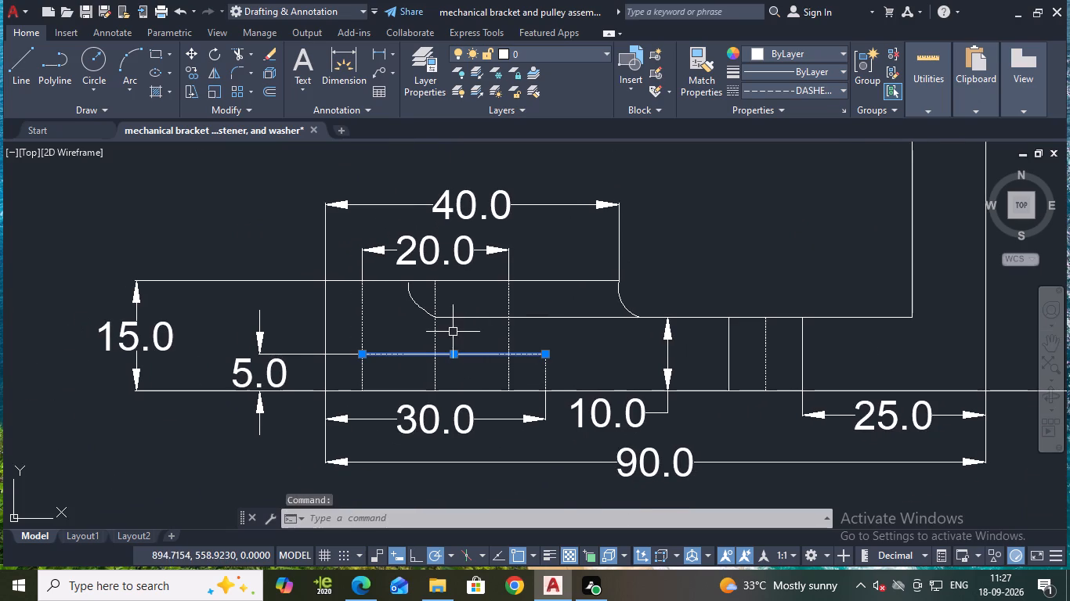
{"action": "left_click", "coordinate": [432, 329]}
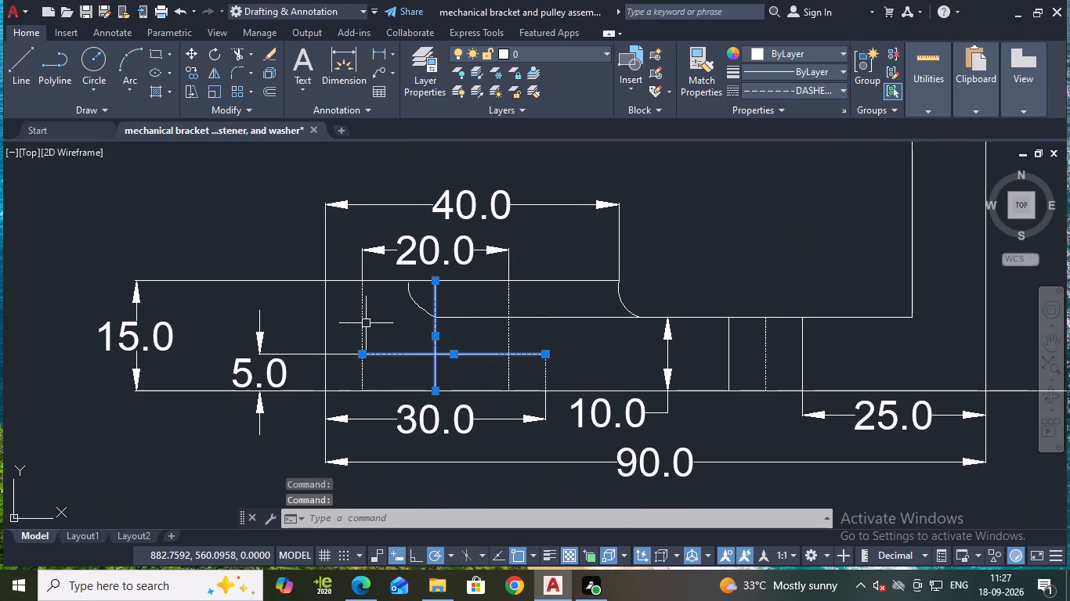
{"action": "left_click", "coordinate": [363, 323]}
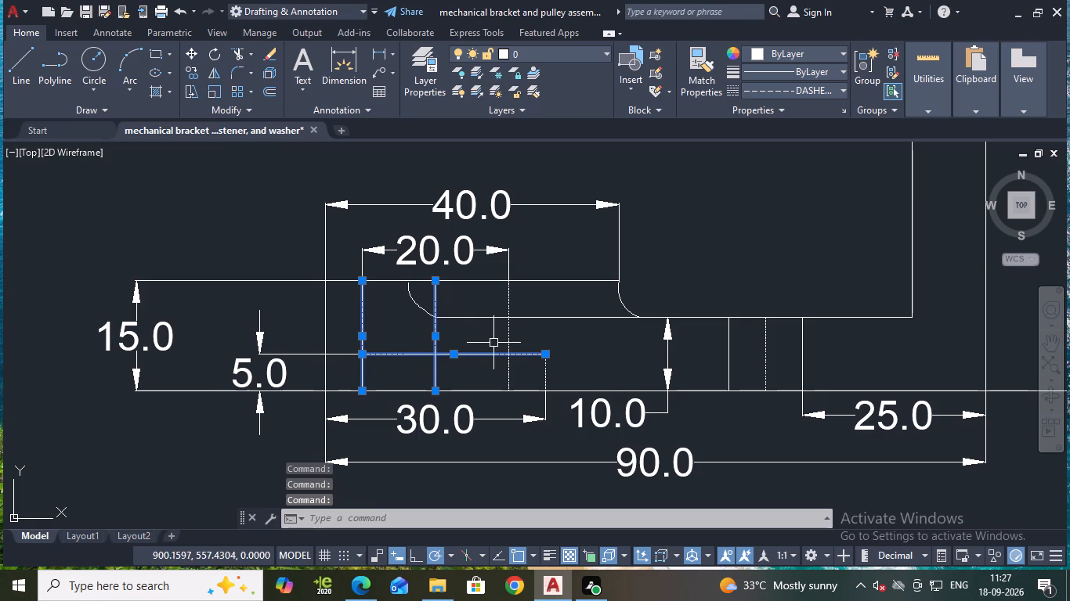
{"action": "left_click", "coordinate": [508, 343]}
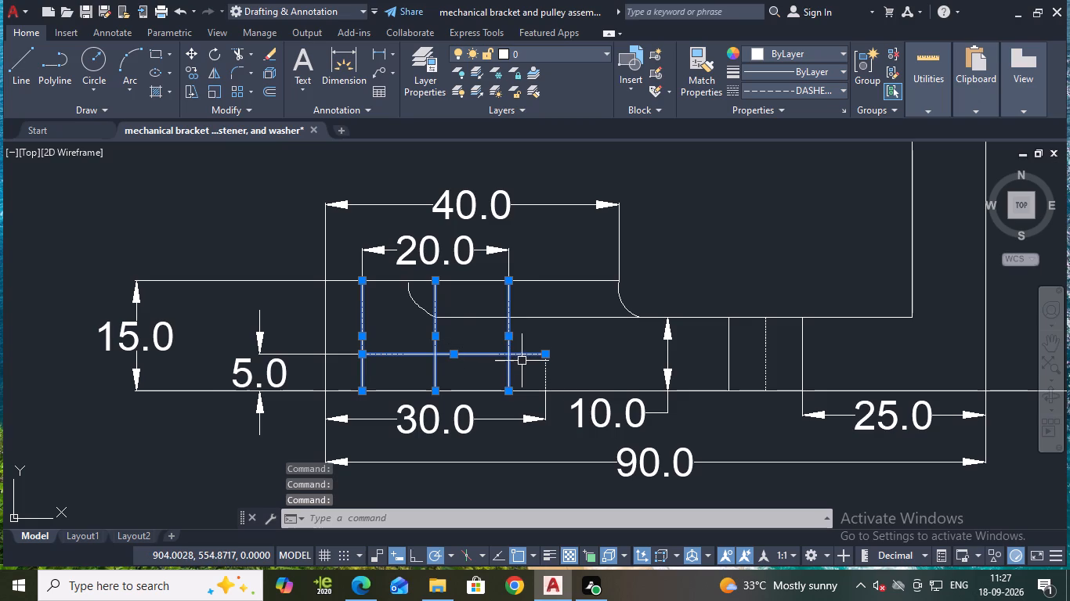
{"action": "left_click", "coordinate": [546, 371]}
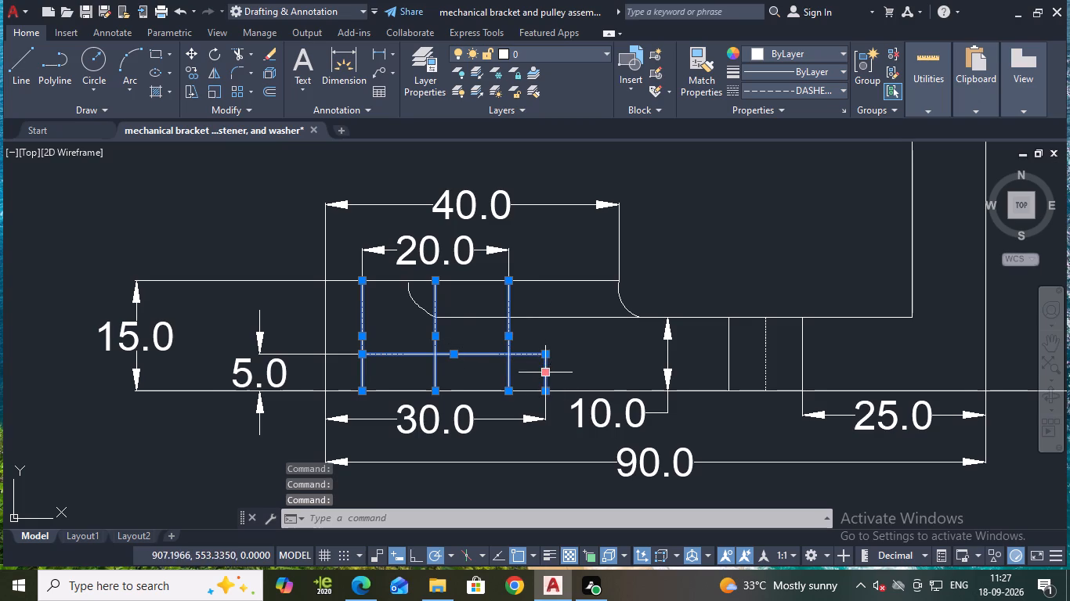
{"action": "left_click", "coordinate": [762, 358]}
{"action": "scroll", "coordinate": [778, 330], "scroll_direction": "down", "scroll_amount": 2}
{"action": "middle_click_drag", "start_coordinate": [787, 286], "coordinate": [677, 351]}
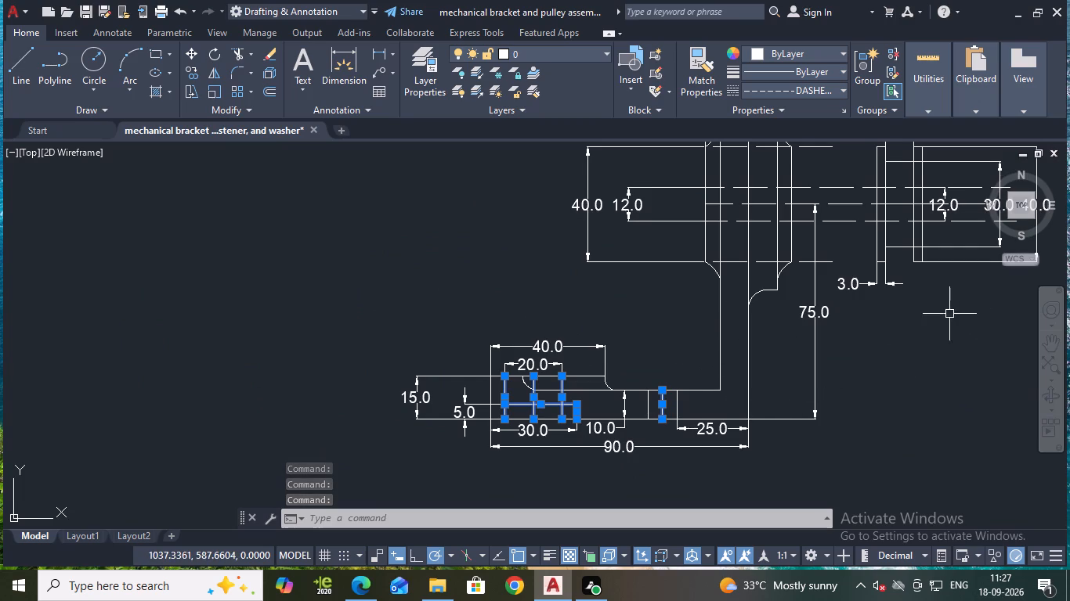
{"action": "middle_click_drag", "start_coordinate": [949, 314], "coordinate": [909, 354]}
{"action": "scroll", "coordinate": [864, 304], "scroll_direction": "up", "scroll_amount": 1}
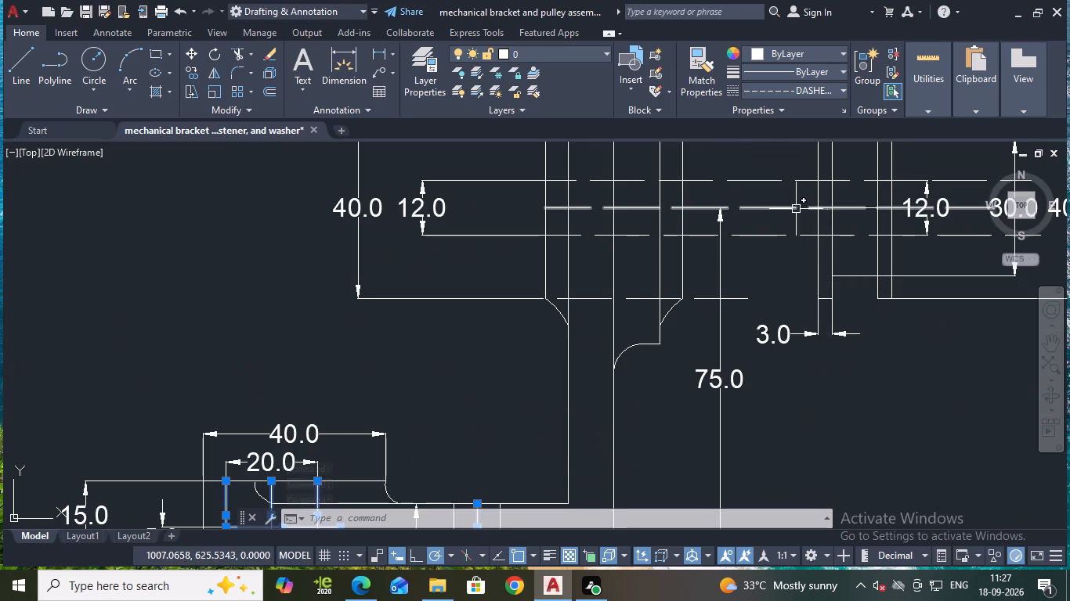
{"action": "left_click", "coordinate": [760, 180]}
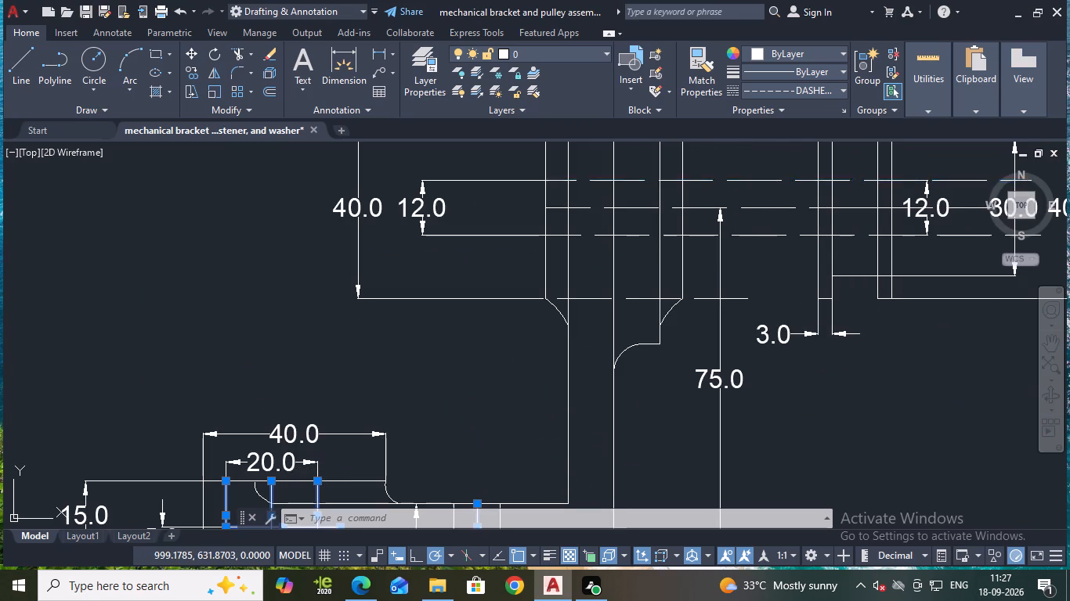
{"action": "left_click", "coordinate": [762, 204]}
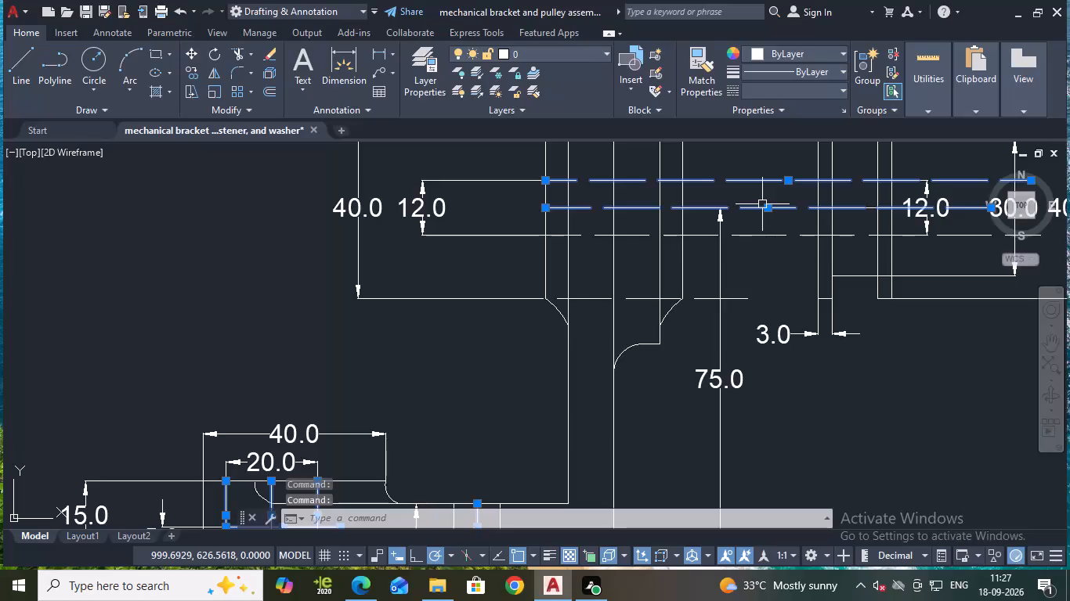
{"action": "left_click", "coordinate": [771, 236]}
{"action": "scroll", "coordinate": [927, 284], "scroll_direction": "down", "scroll_amount": 2}
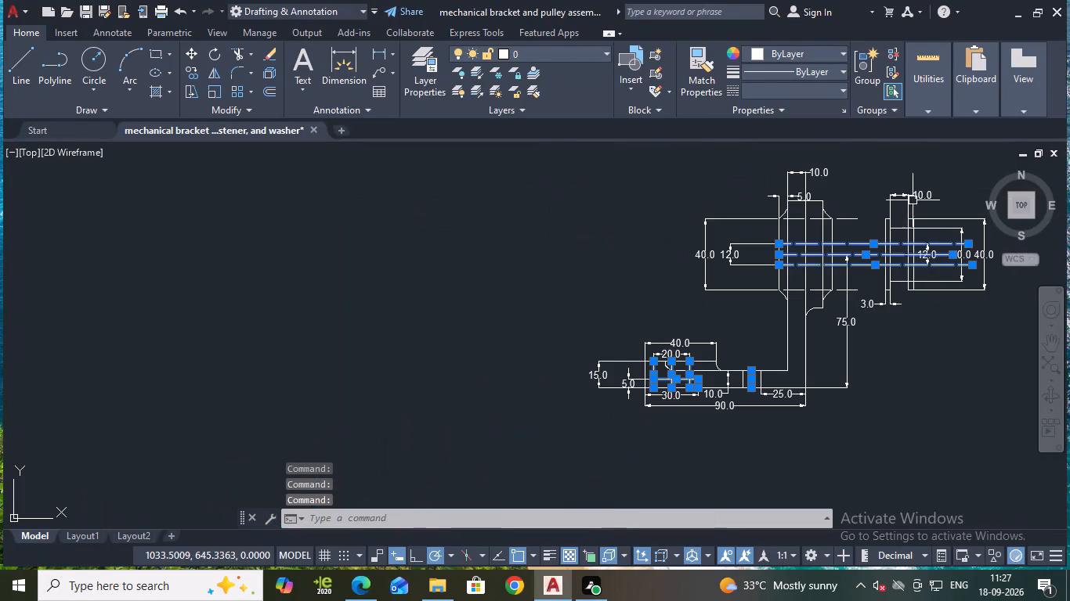
{"action": "left_click", "coordinate": [817, 45]}
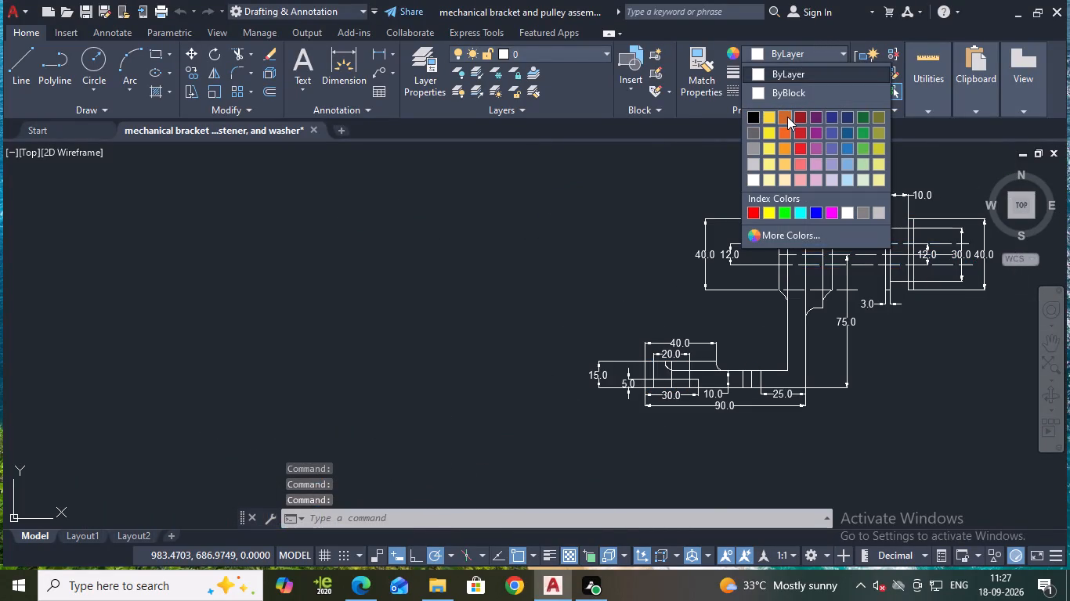
{"action": "left_click", "coordinate": [786, 117]}
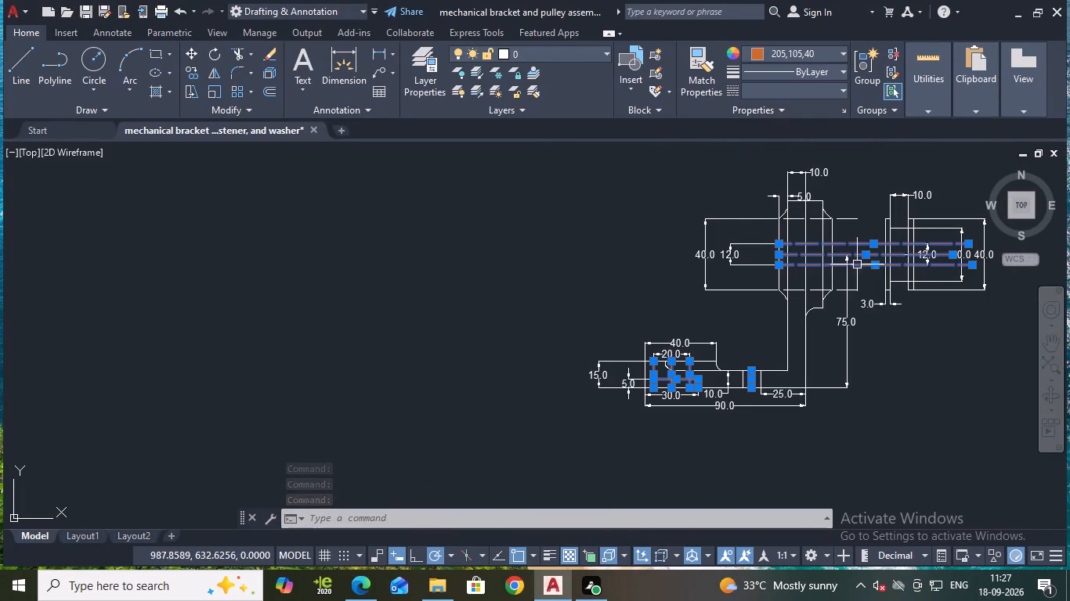
{"action": "key", "text": "Escape"}
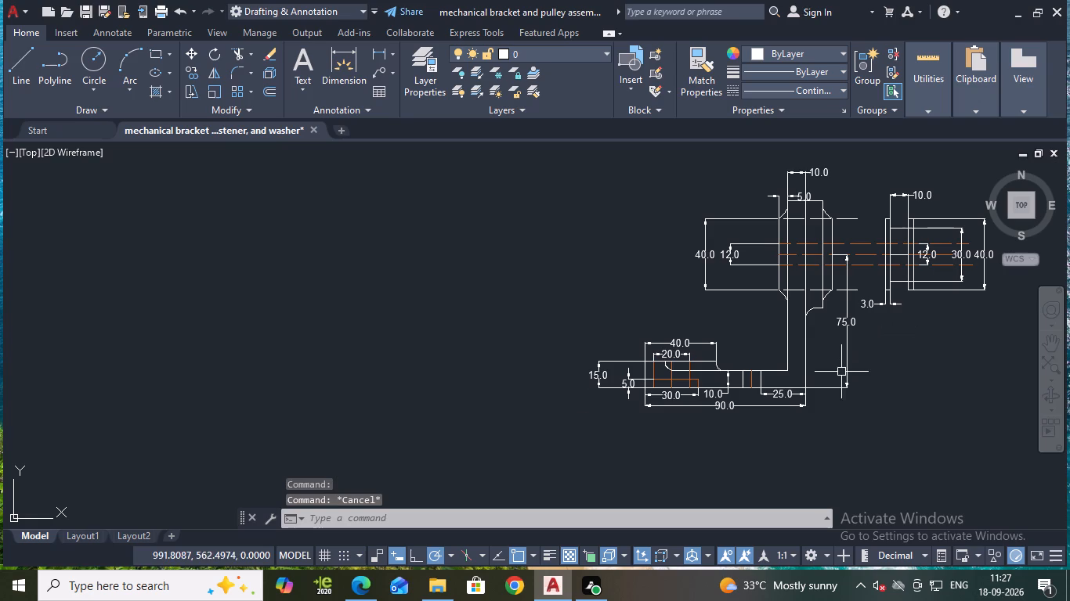
Erase the 3.0 thickness dimension below the pulley flange nearest the bracket.
{"action": "scroll", "coordinate": [625, 372], "scroll_direction": "up", "scroll_amount": 2}
{"action": "middle_click_drag", "start_coordinate": [932, 324], "coordinate": [790, 264]}
{"action": "scroll", "coordinate": [825, 287], "scroll_direction": "down", "scroll_amount": 1}
{"action": "middle_click_drag", "start_coordinate": [928, 297], "coordinate": [680, 368]}
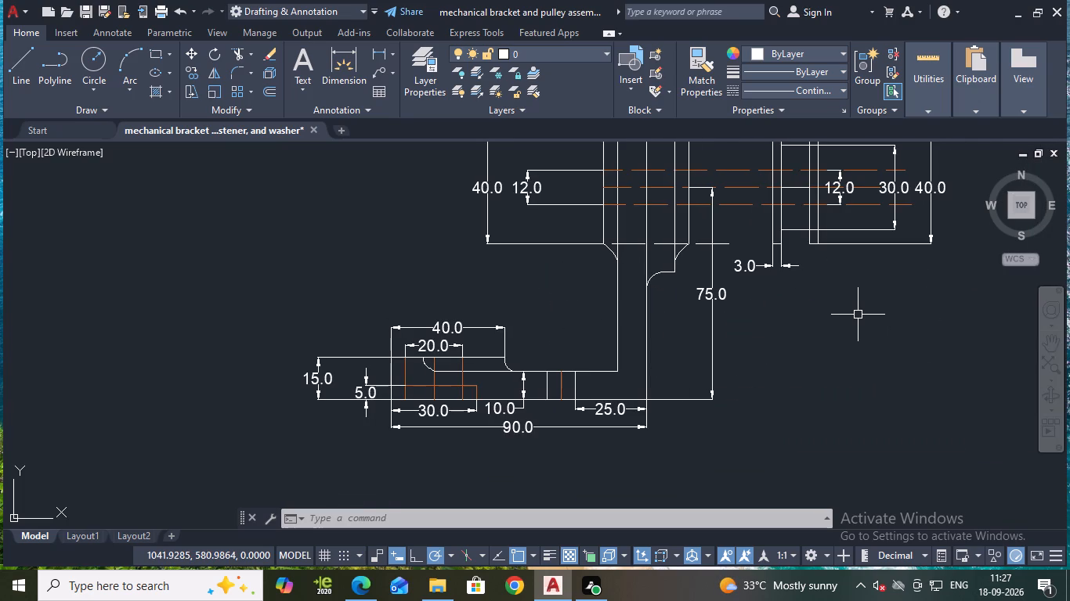
{"action": "scroll", "coordinate": [829, 284], "scroll_direction": "up", "scroll_amount": 1}
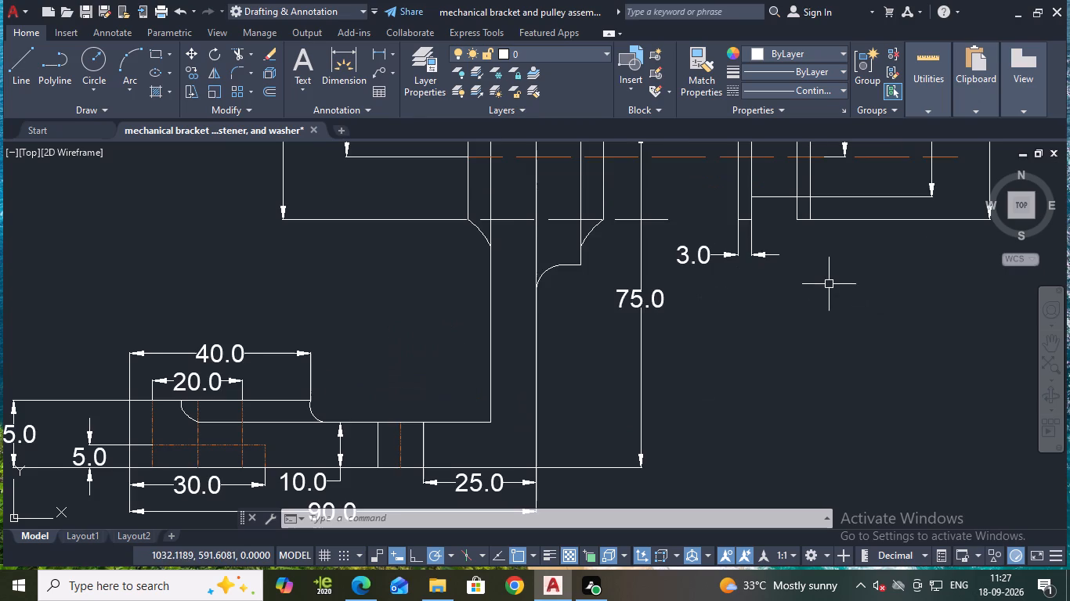
{"action": "scroll", "coordinate": [806, 272], "scroll_direction": "up", "scroll_amount": 1}
{"action": "middle_click_drag", "start_coordinate": [806, 272], "coordinate": [798, 380]}
{"action": "scroll", "coordinate": [794, 365], "scroll_direction": "down", "scroll_amount": 1}
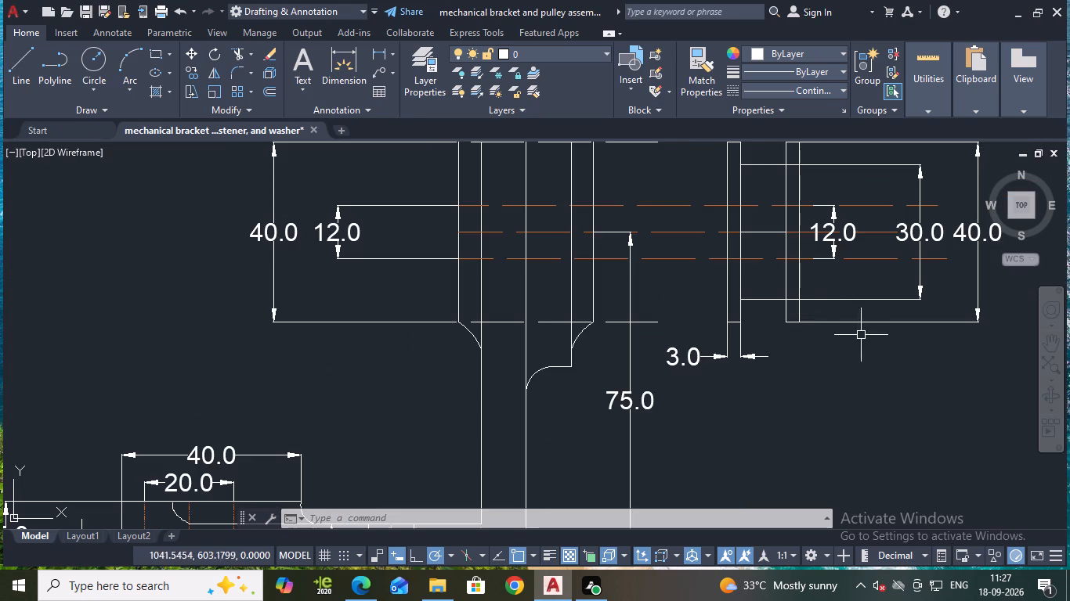
{"action": "scroll", "coordinate": [834, 341], "scroll_direction": "up", "scroll_amount": 2}
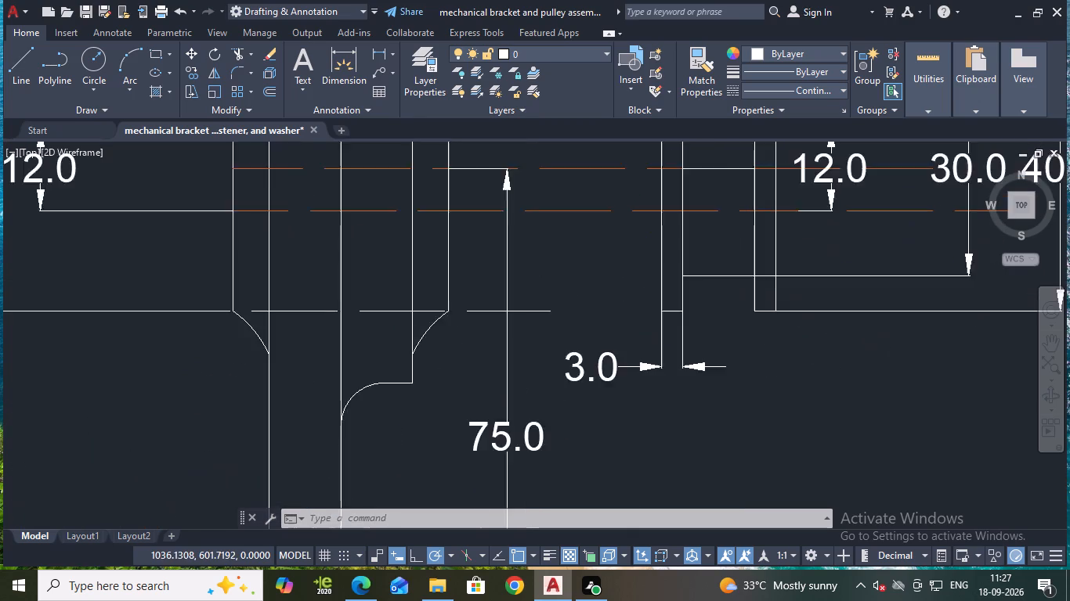
{"action": "scroll", "coordinate": [833, 341], "scroll_direction": "down", "scroll_amount": 2}
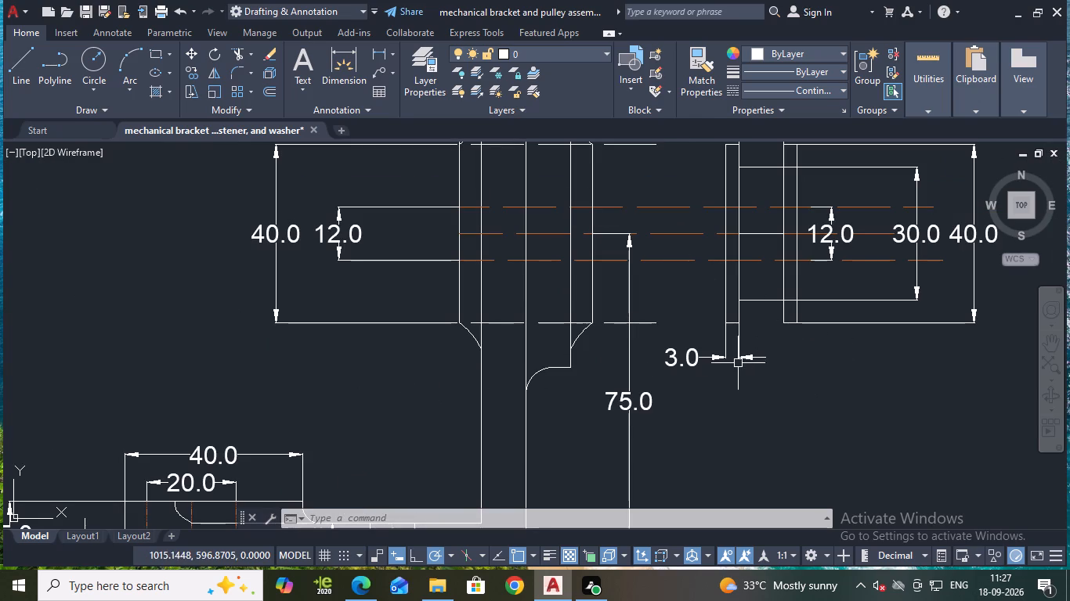
{"action": "left_click", "coordinate": [718, 354]}
{"action": "key", "text": "e"}
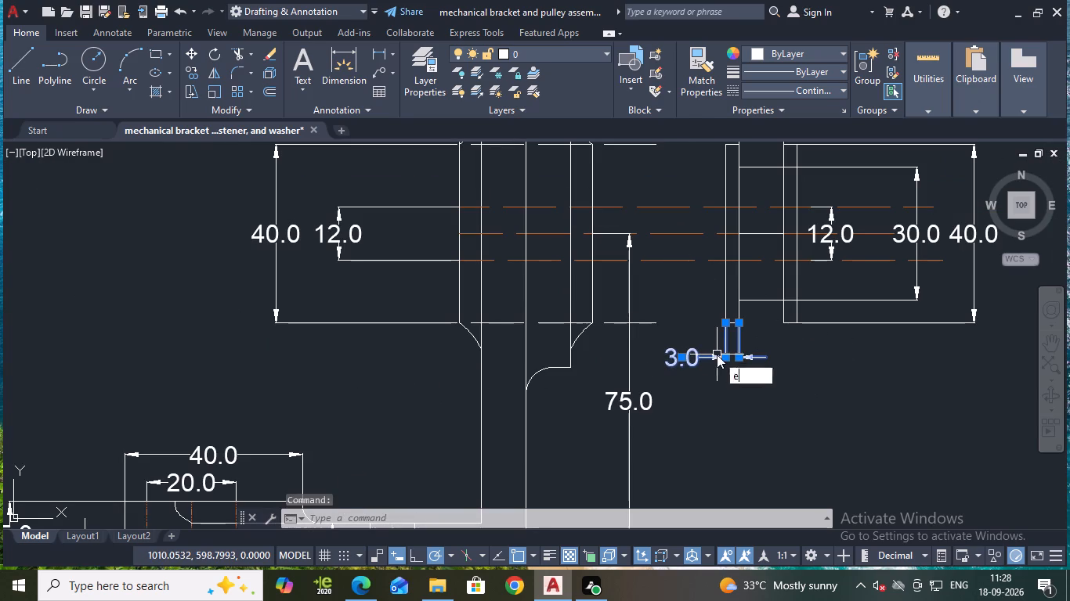
{"action": "key", "text": "Return"}
Stretch the lower end of the middle vertical dashed line in the base's raised end straight down, well below the 90.0 dimension.
{"action": "scroll", "coordinate": [851, 298], "scroll_direction": "down", "scroll_amount": 2}
{"action": "middle_click_drag", "start_coordinate": [812, 358], "coordinate": [791, 329]}
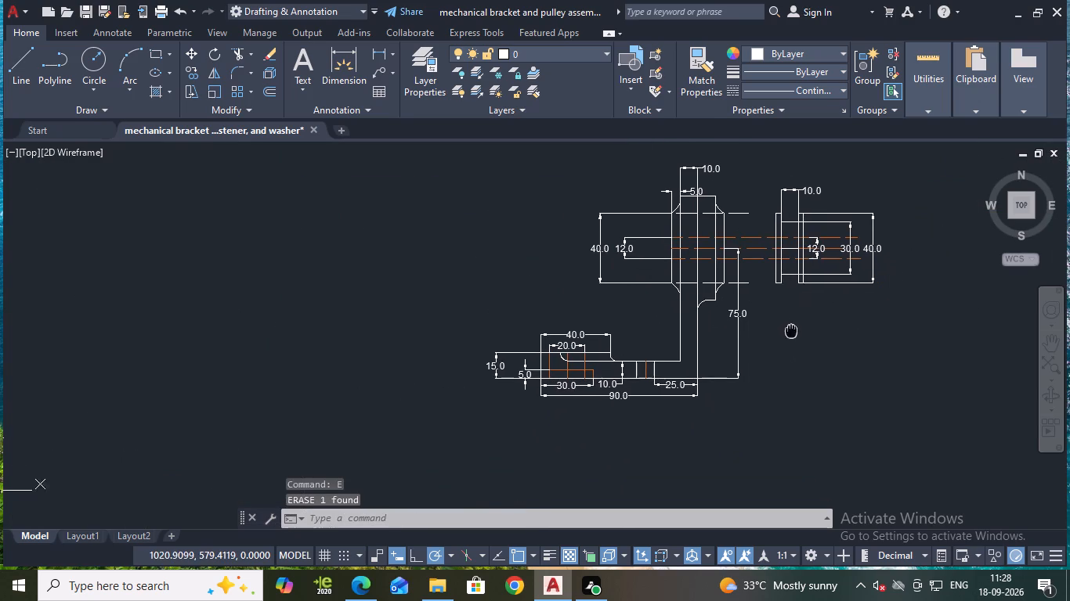
{"action": "middle_click_drag", "start_coordinate": [791, 329], "coordinate": [793, 329]}
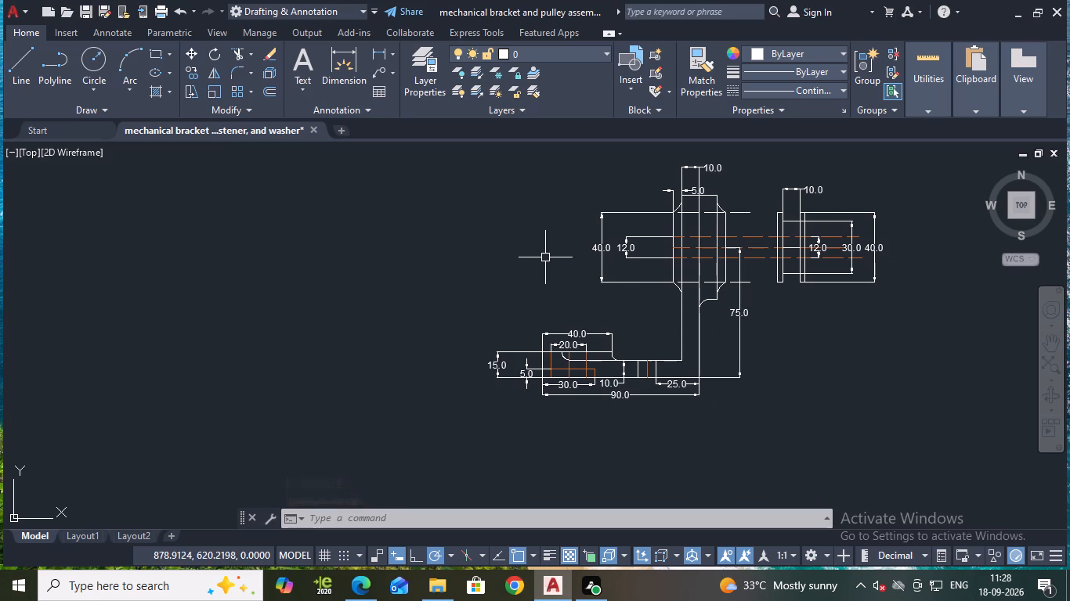
{"action": "scroll", "coordinate": [546, 257], "scroll_direction": "up", "scroll_amount": 1}
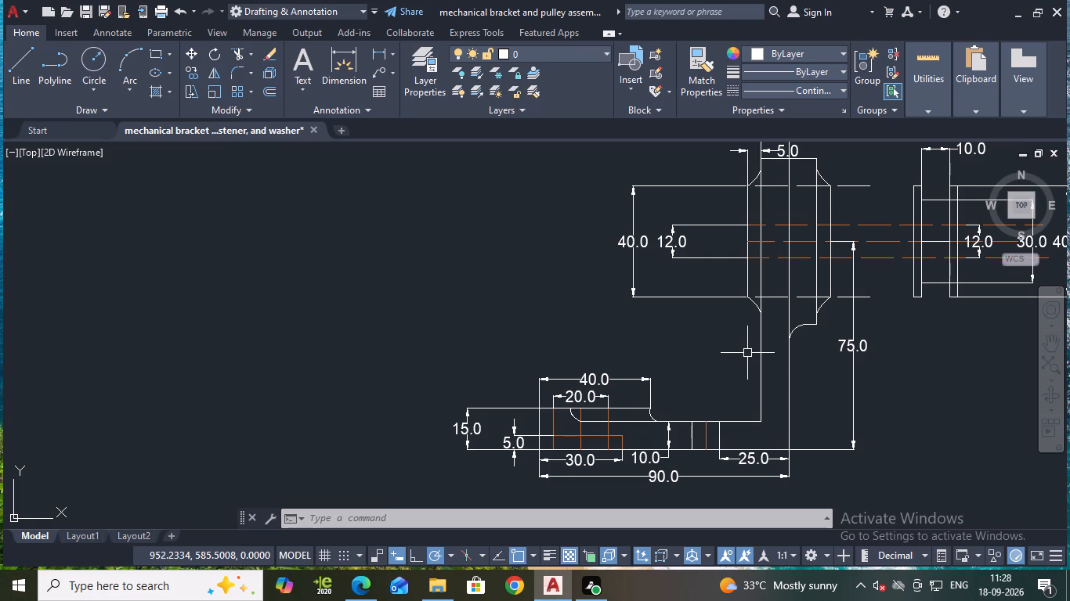
{"action": "middle_click_drag", "start_coordinate": [935, 378], "coordinate": [945, 381]}
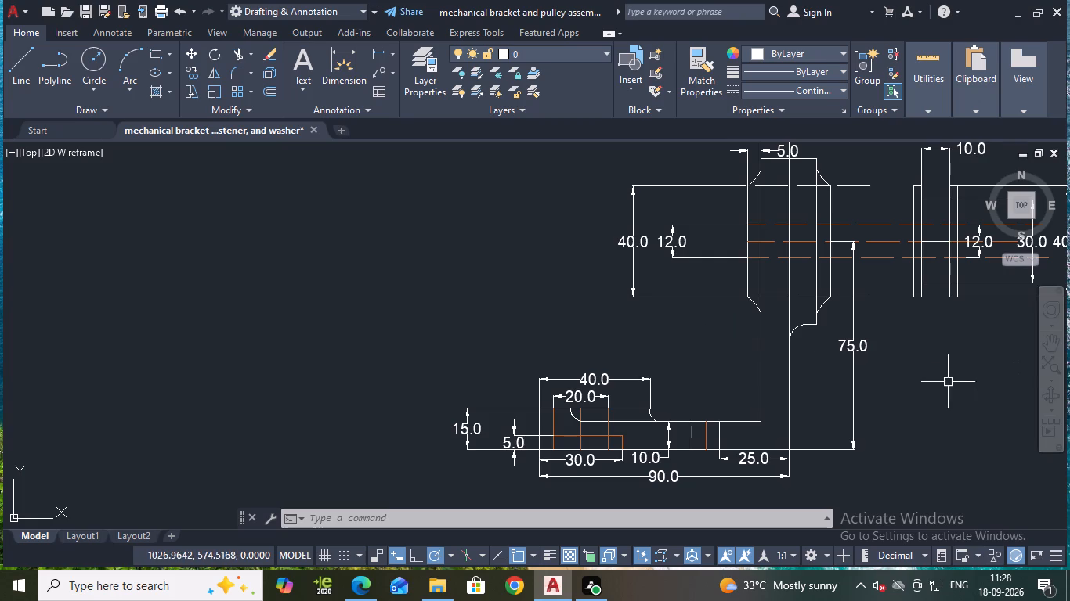
{"action": "middle_click_drag", "start_coordinate": [945, 381], "coordinate": [831, 334]}
{"action": "scroll", "coordinate": [831, 334], "scroll_direction": "down", "scroll_amount": 1}
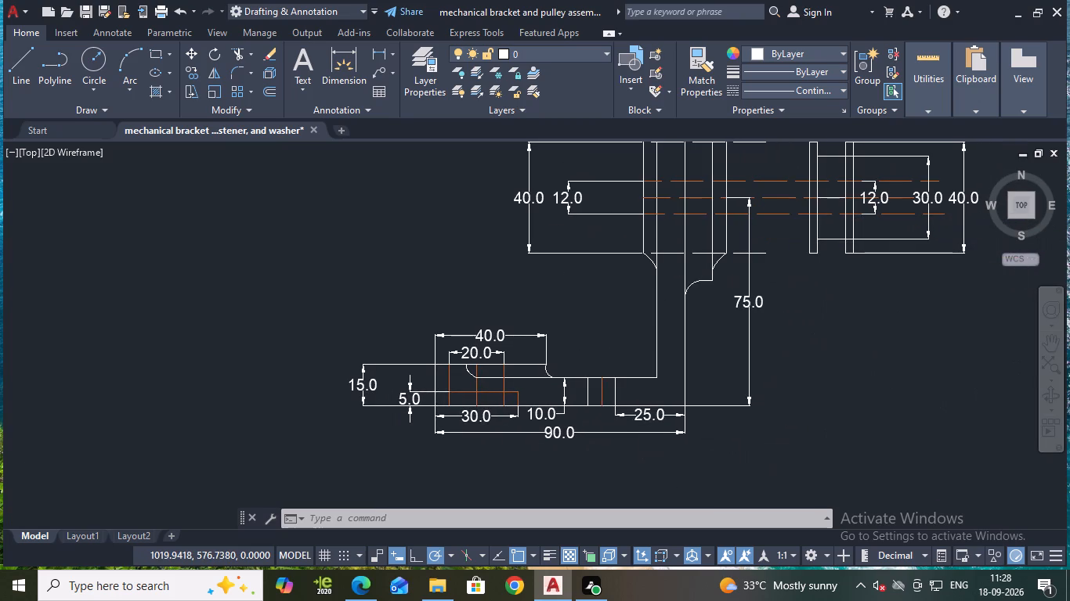
{"action": "scroll", "coordinate": [796, 362], "scroll_direction": "up", "scroll_amount": 1}
{"action": "middle_click_drag", "start_coordinate": [797, 362], "coordinate": [752, 211]}
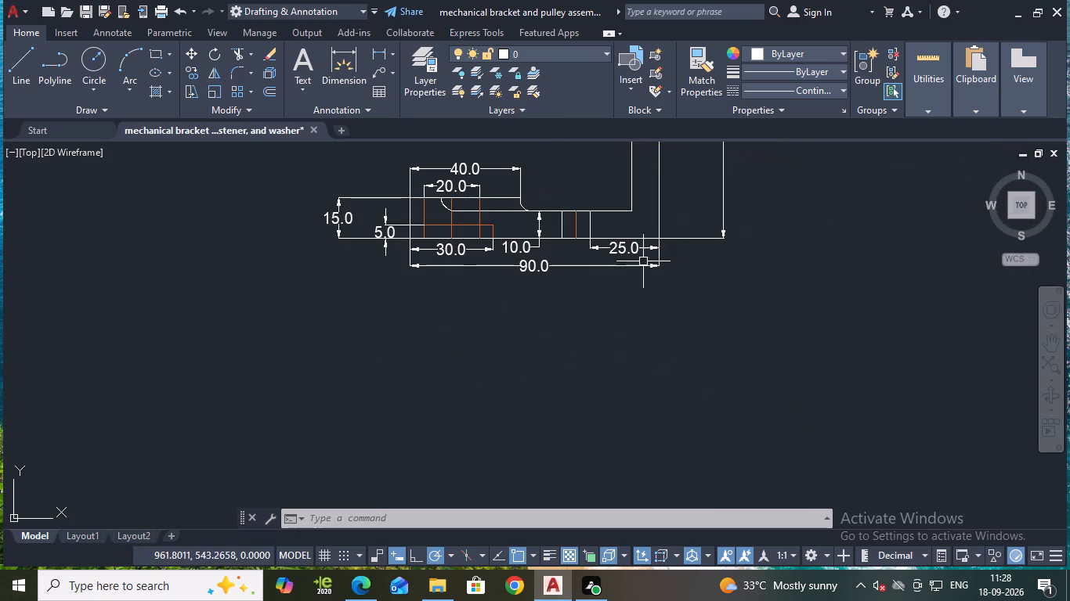
{"action": "middle_click_drag", "start_coordinate": [640, 265], "coordinate": [671, 218]}
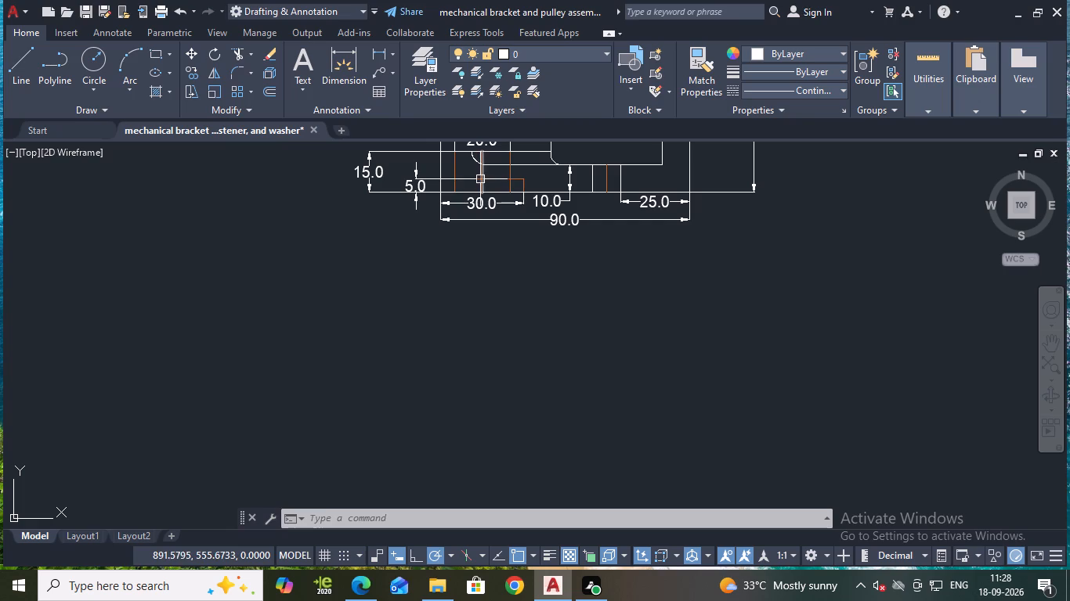
{"action": "left_click", "coordinate": [480, 179]}
{"action": "left_click", "coordinate": [482, 193]}
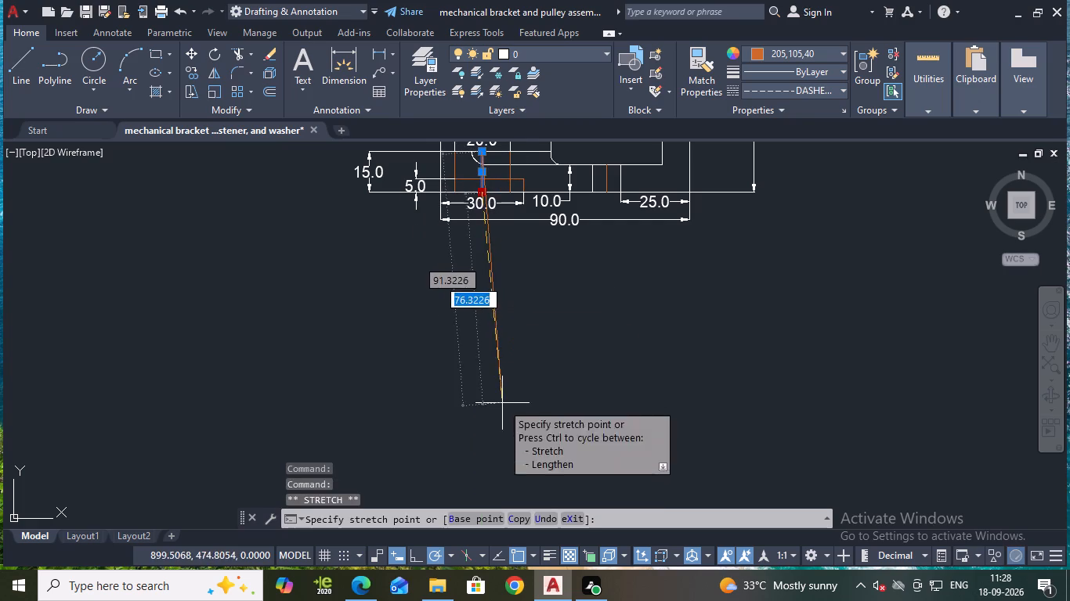
{"action": "left_click", "coordinate": [483, 437]}
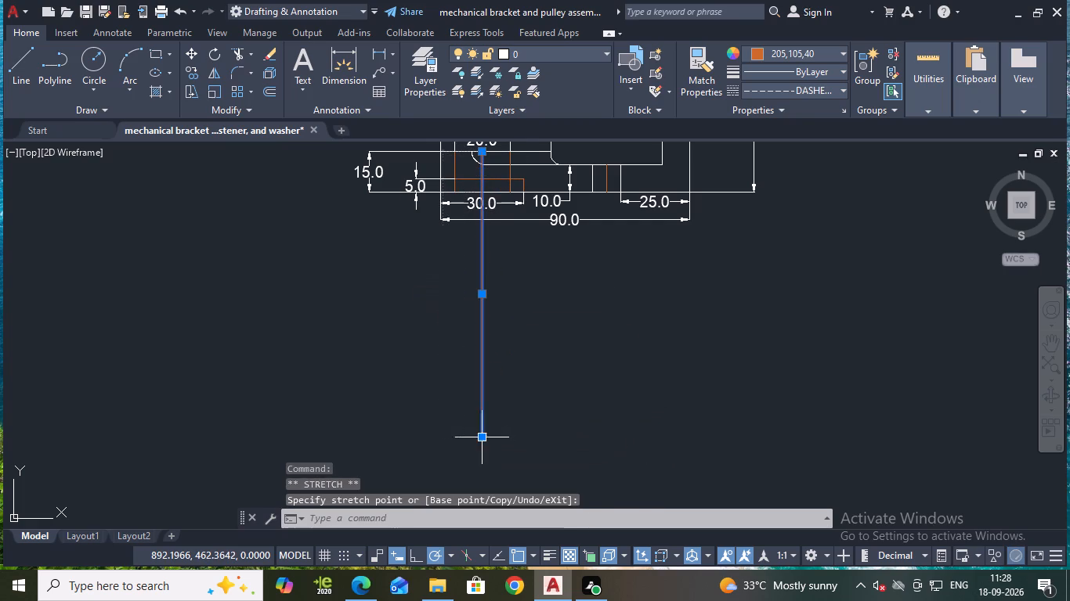
{"action": "key", "text": "Escape"}
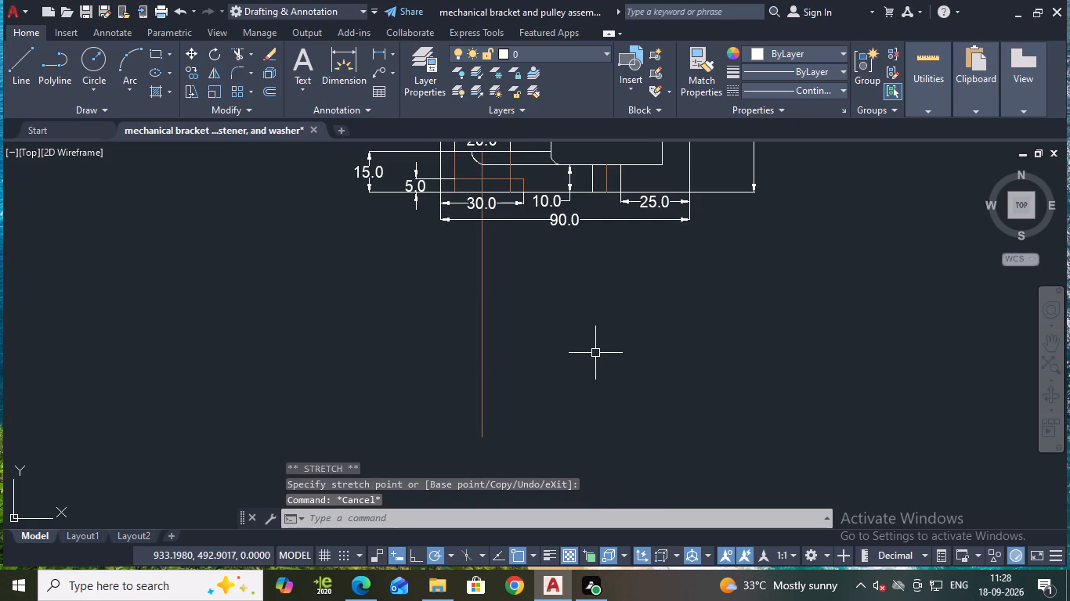
Draw a 40-diameter circle centred on the extended vertical line, below the 90.0 dimension.
{"action": "middle_click_drag", "start_coordinate": [598, 348], "coordinate": [629, 329]}
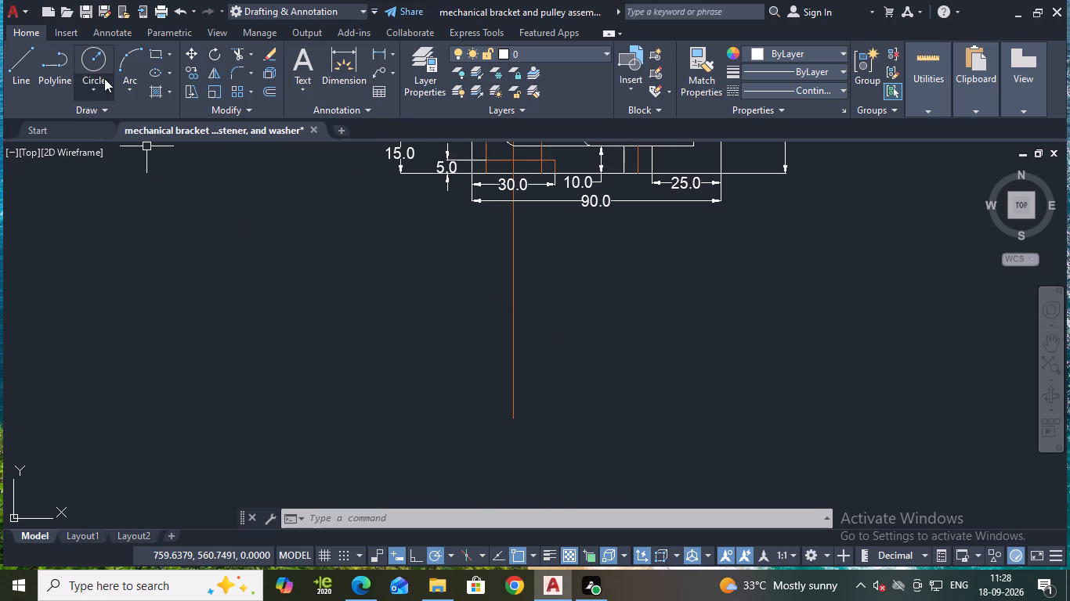
{"action": "left_click", "coordinate": [89, 95]}
{"action": "left_click", "coordinate": [136, 147]}
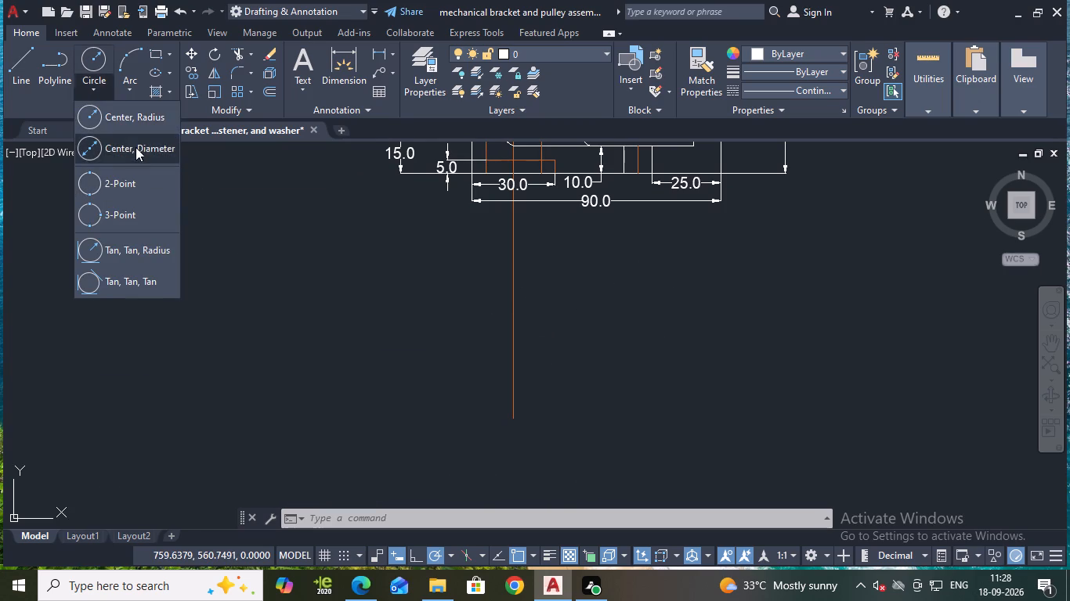
{"action": "left_click", "coordinate": [513, 310]}
{"action": "key", "text": "d"}
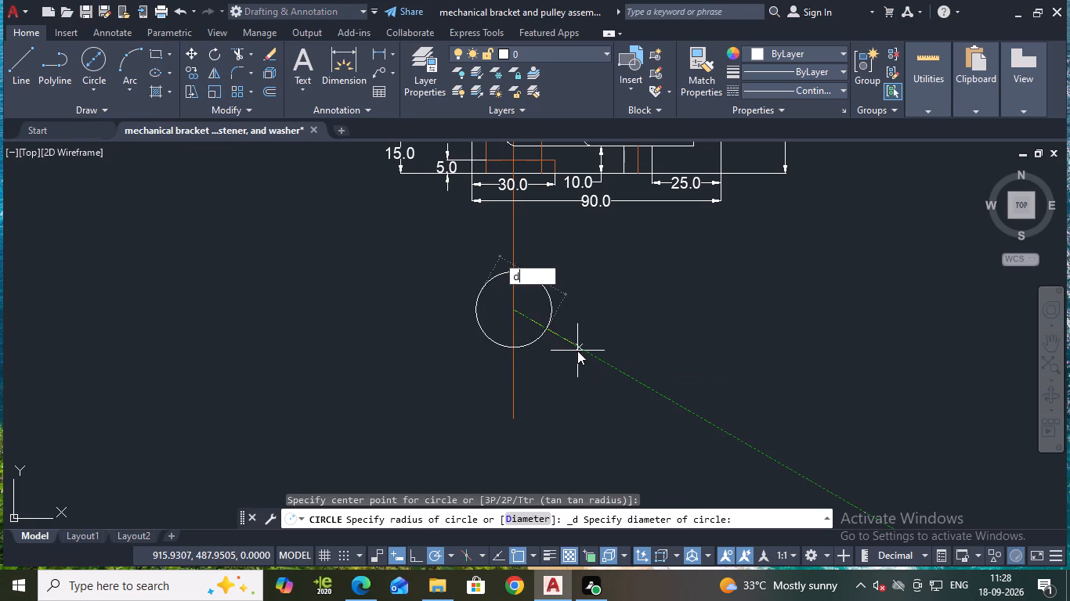
{"action": "key", "text": "Return"}
{"action": "type", "text": "40"}
{"action": "key", "text": "Return"}
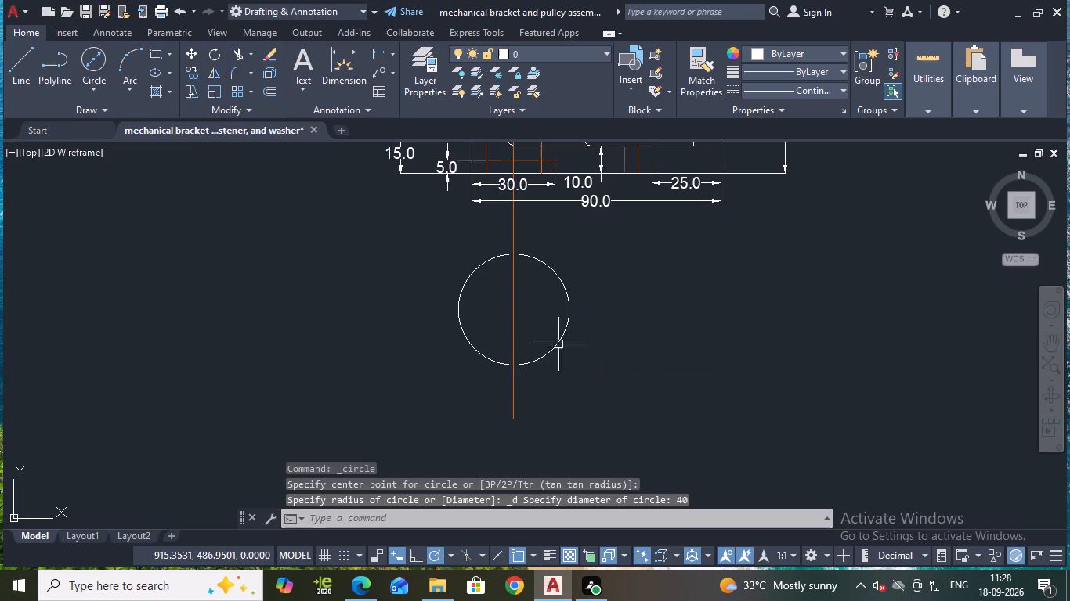
Draw a 20-diameter circle concentric with the 40-diameter circle.
{"action": "key", "text": "space"}
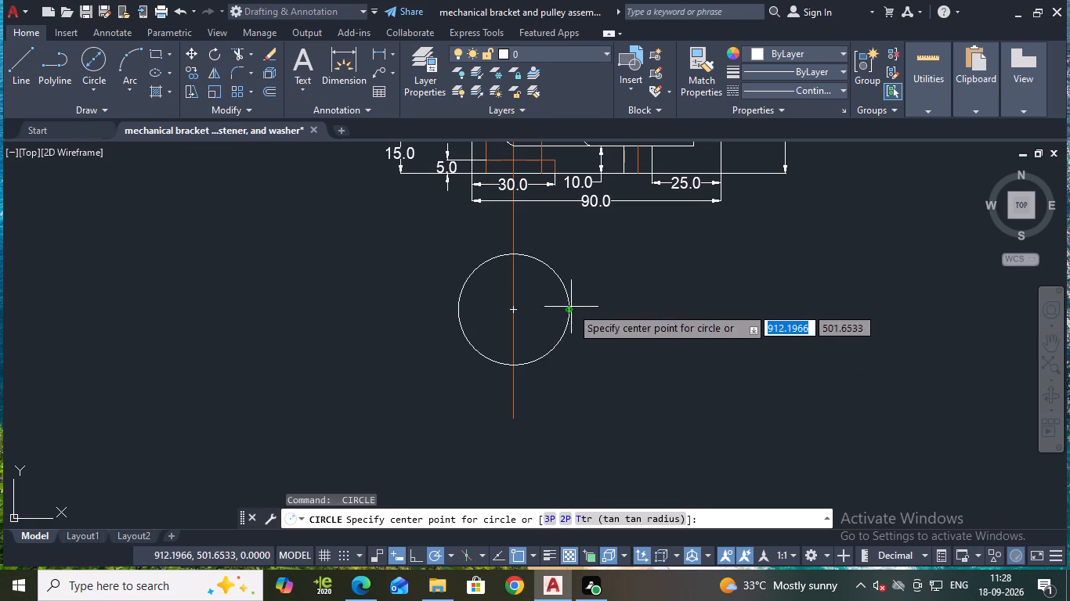
{"action": "left_click", "coordinate": [513, 308]}
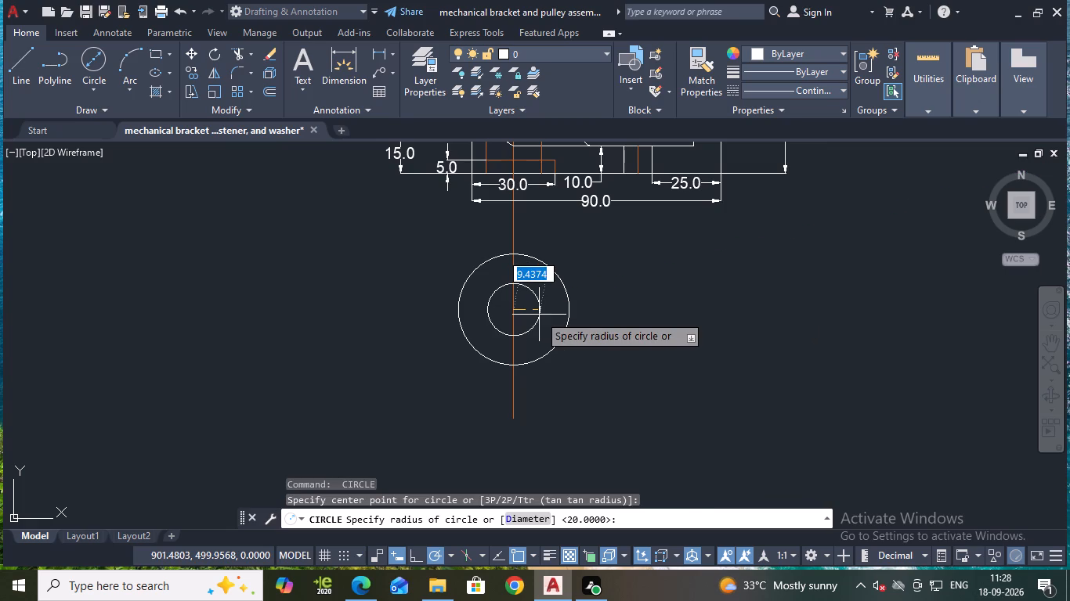
{"action": "key", "text": "d"}
{"action": "key", "text": "Return"}
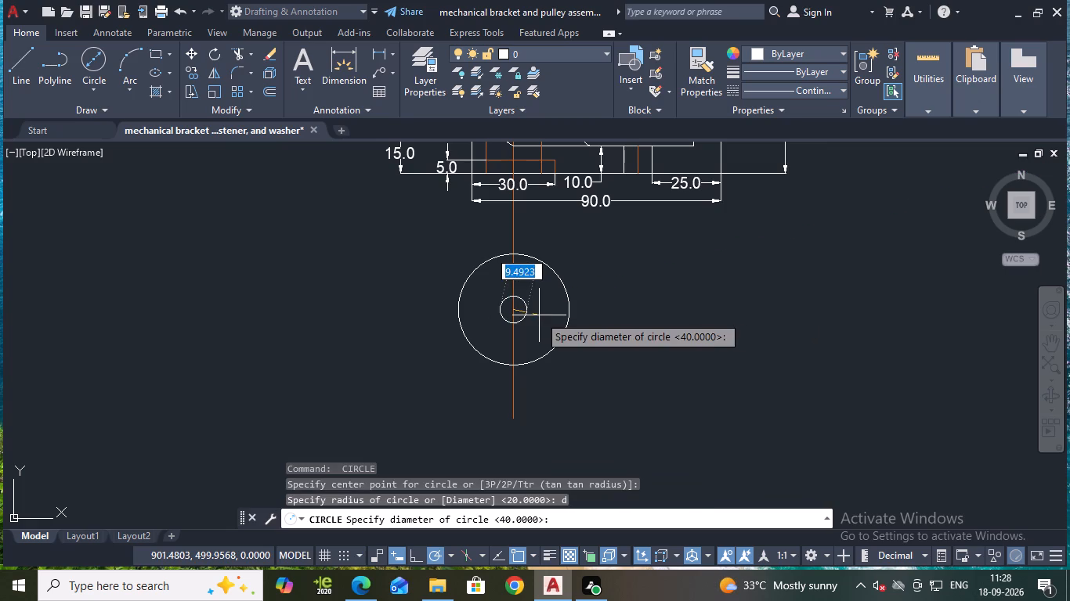
{"action": "type", "text": "20"}
{"action": "key", "text": "Return"}
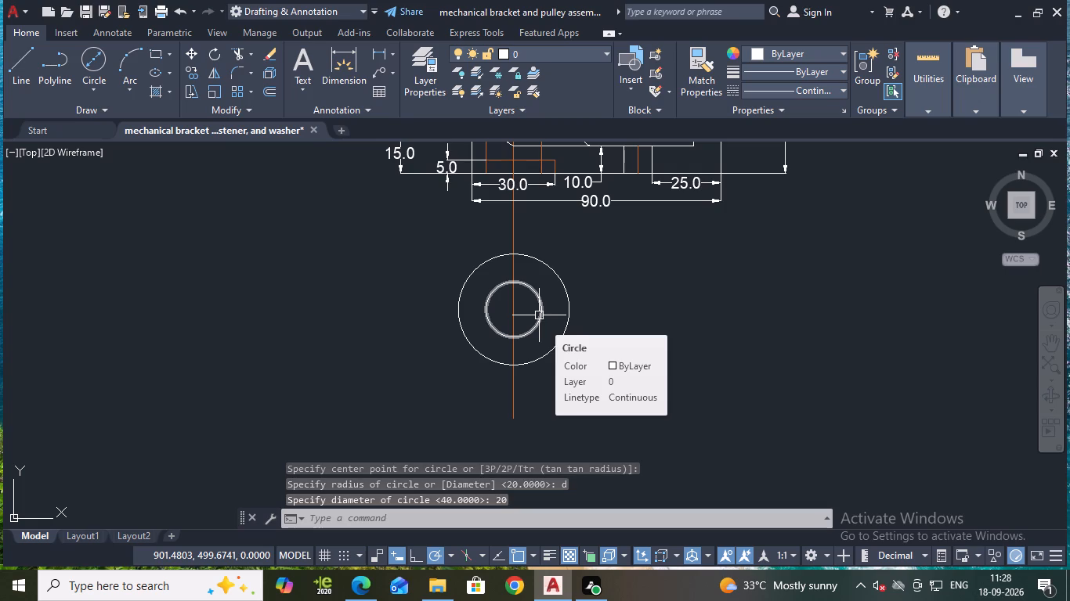
Draw a 30-diameter circle on the same centre, between the 20 and 40 diameter circles.
{"action": "key", "text": "space"}
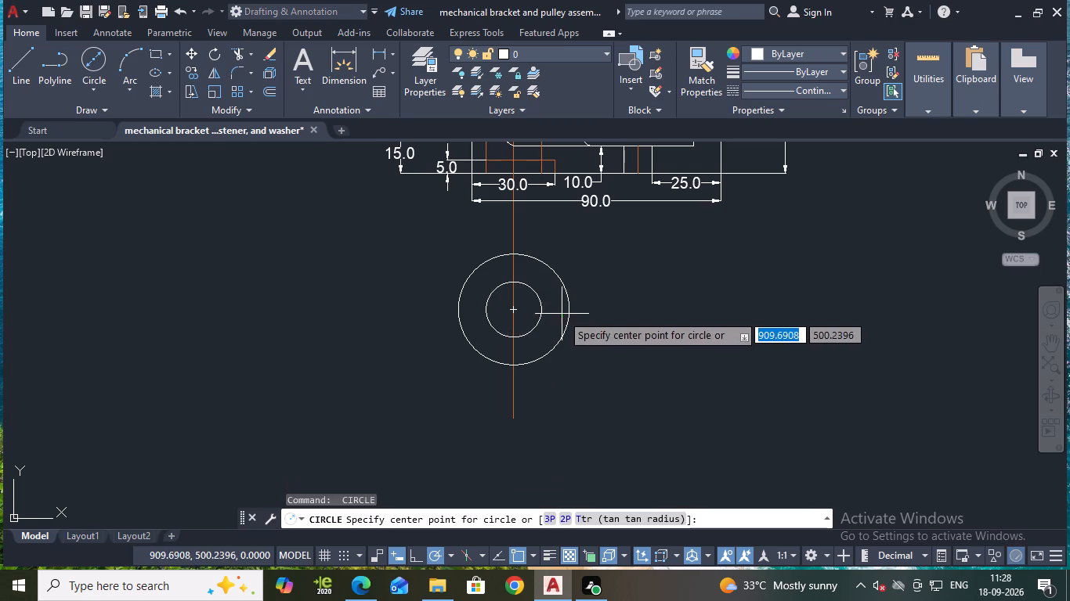
{"action": "left_click", "coordinate": [512, 311]}
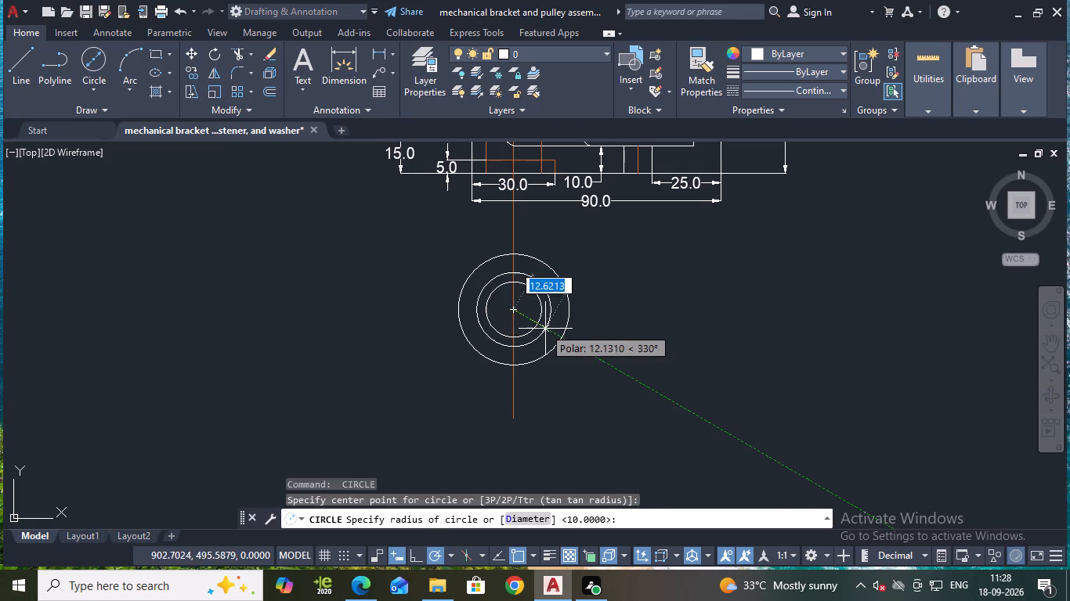
{"action": "key", "text": "d"}
{"action": "key", "text": "Return"}
{"action": "type", "text": "30"}
{"action": "key", "text": "Return"}
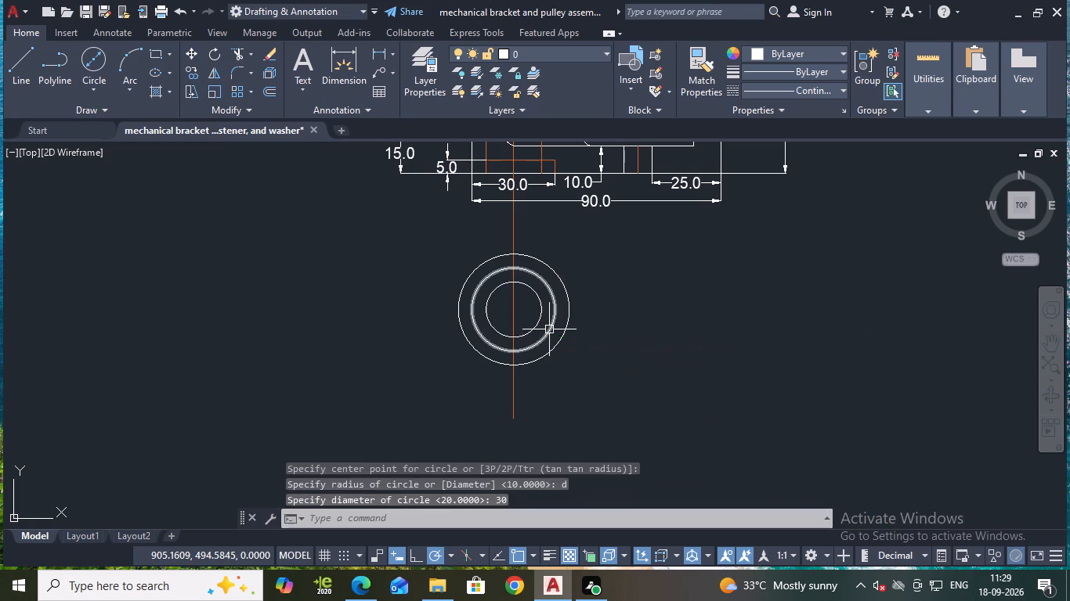
{"action": "key", "text": "Escape"}
Give the 30-diameter circle a dashed ACAD linetype and a red colour.
{"action": "left_click", "coordinate": [548, 288]}
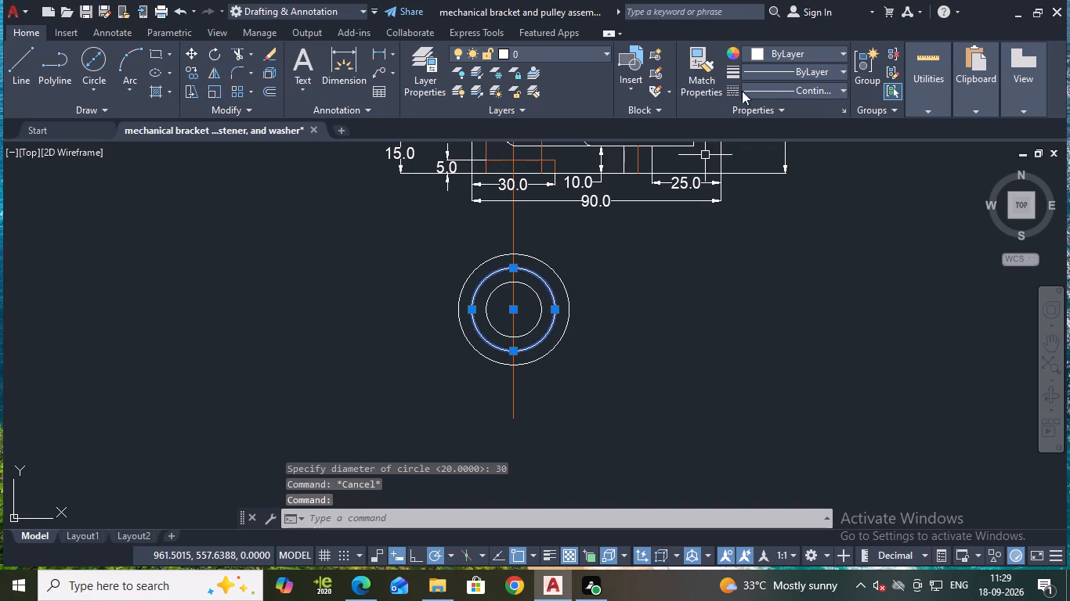
{"action": "left_click", "coordinate": [786, 95]}
{"action": "left_click", "coordinate": [805, 147]}
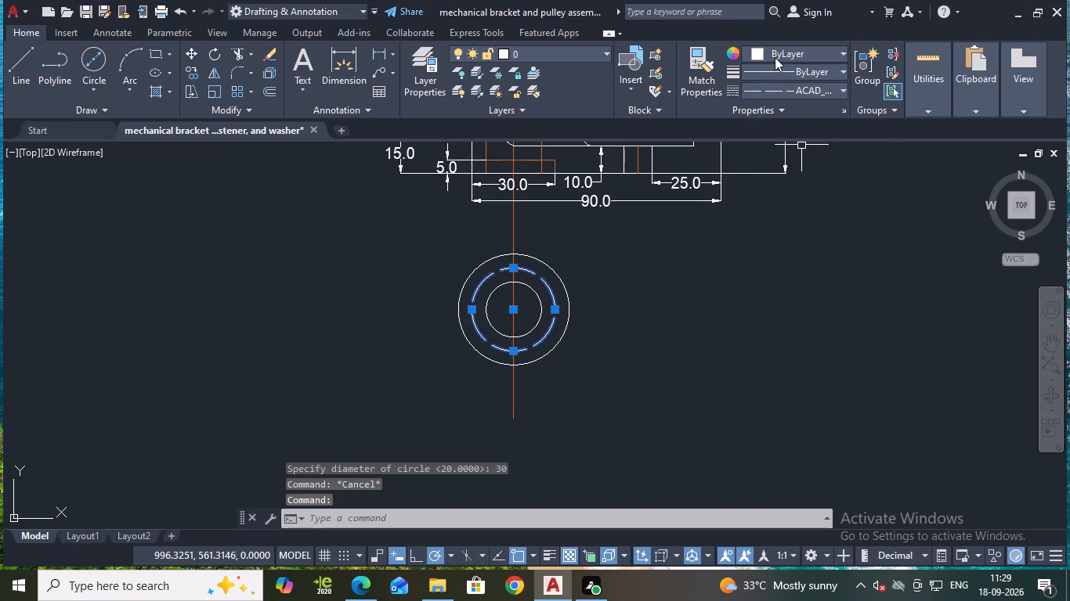
{"action": "left_click", "coordinate": [775, 57]}
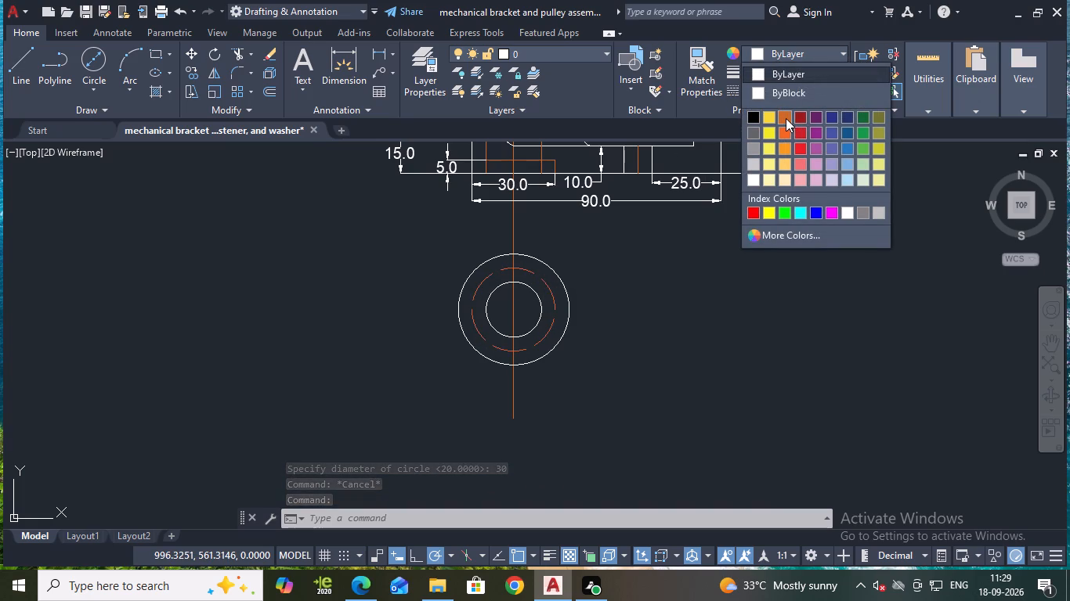
{"action": "left_click", "coordinate": [800, 125]}
{"action": "key", "text": "Escape"}
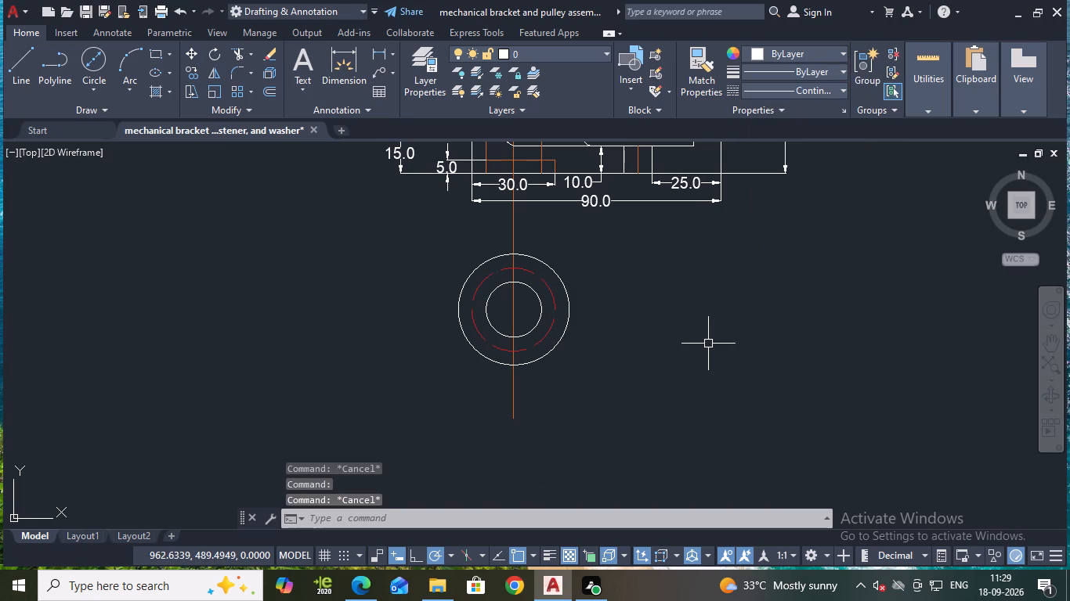
Save the drawing.
{"action": "key", "text": "ctrl+s"}
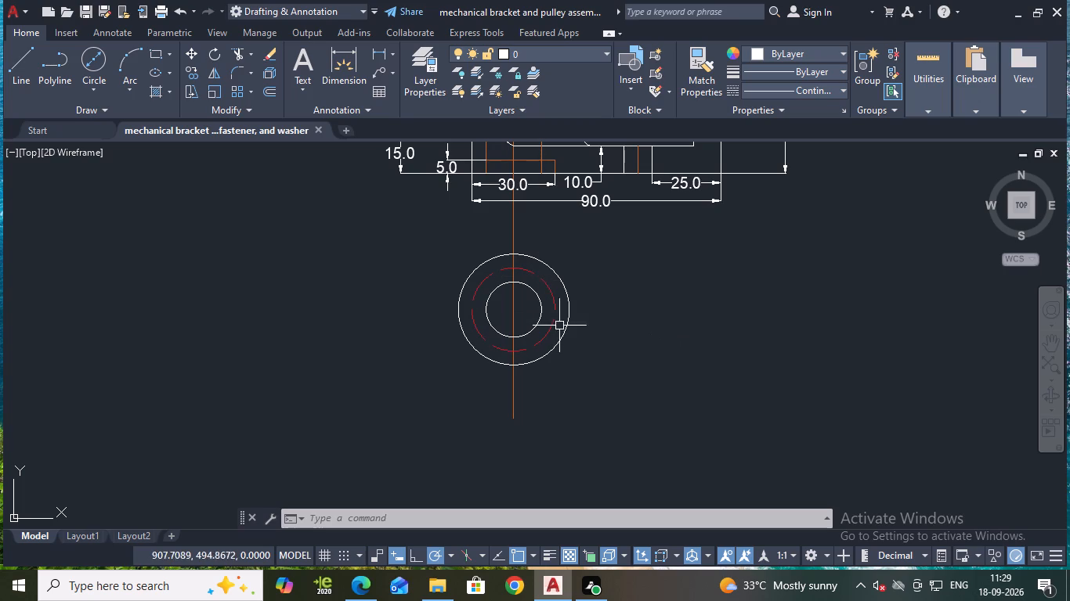
Draw a vertical line below the 90.0 dimension, aligned with the bracket's outer upright edge and extending below the circles.
{"action": "middle_click_drag", "start_coordinate": [643, 261], "coordinate": [518, 270]}
{"action": "middle_click", "coordinate": [517, 270]}
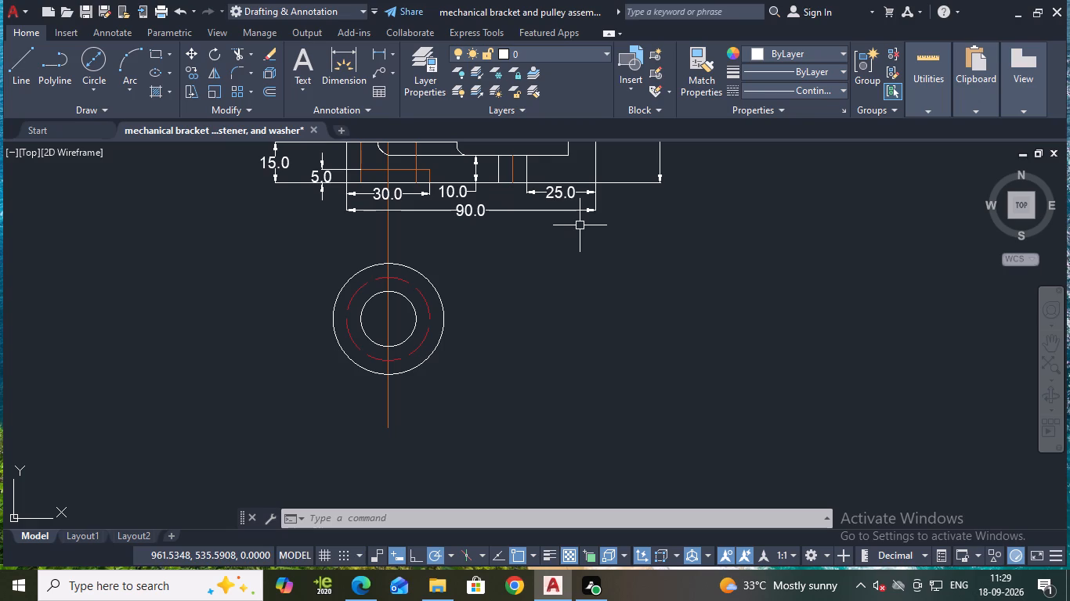
{"action": "left_click", "coordinate": [14, 69]}
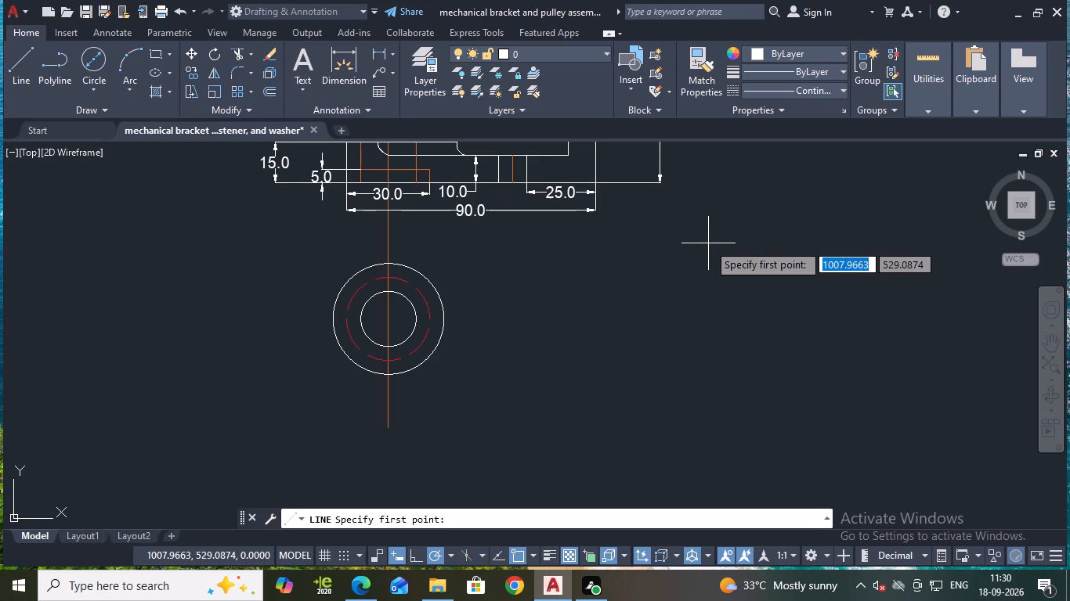
{"action": "middle_click_drag", "start_coordinate": [713, 250], "coordinate": [708, 345]}
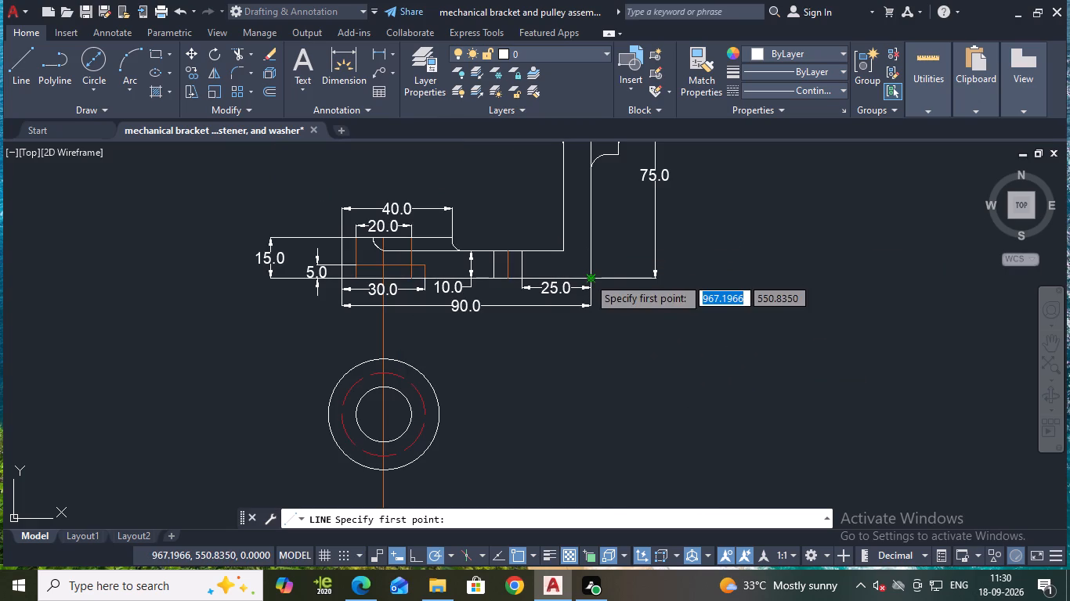
{"action": "left_click", "coordinate": [593, 329]}
{"action": "middle_click_drag", "start_coordinate": [577, 441], "coordinate": [609, 363]}
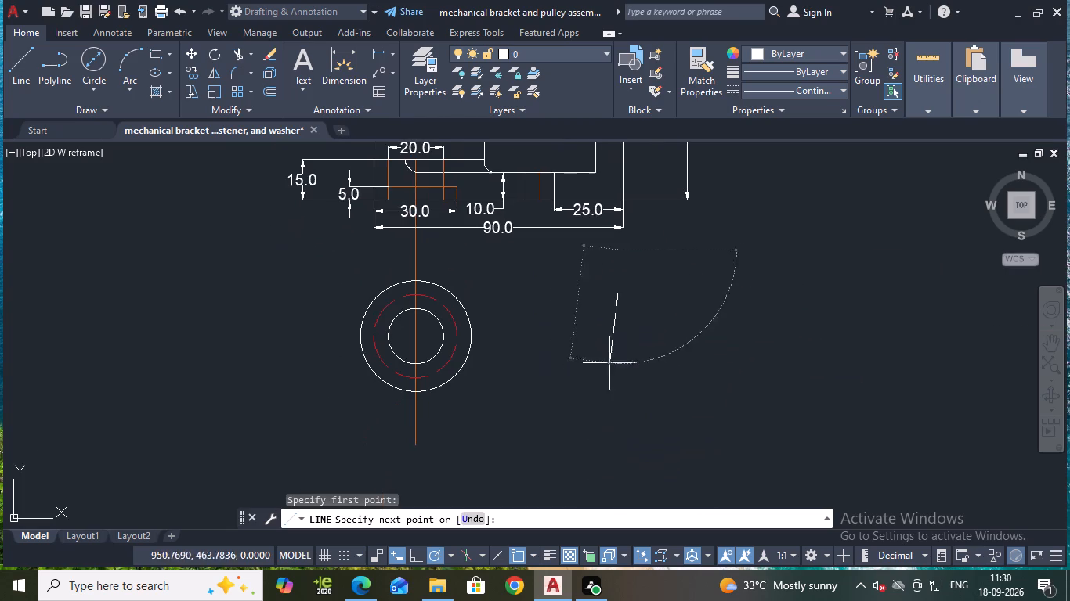
{"action": "left_click", "coordinate": [625, 467]}
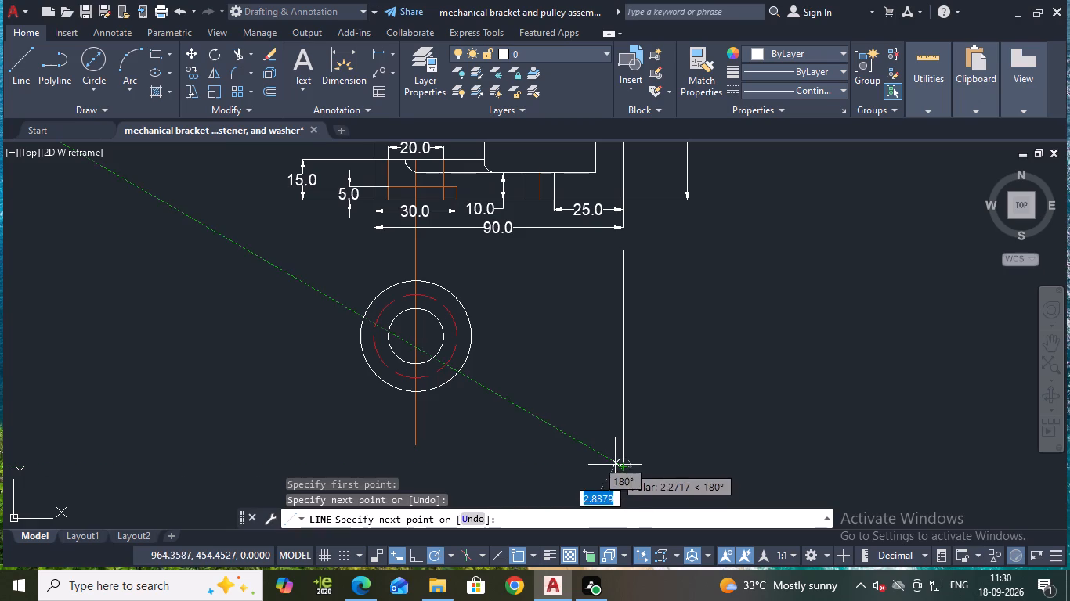
{"action": "key", "text": "Escape"}
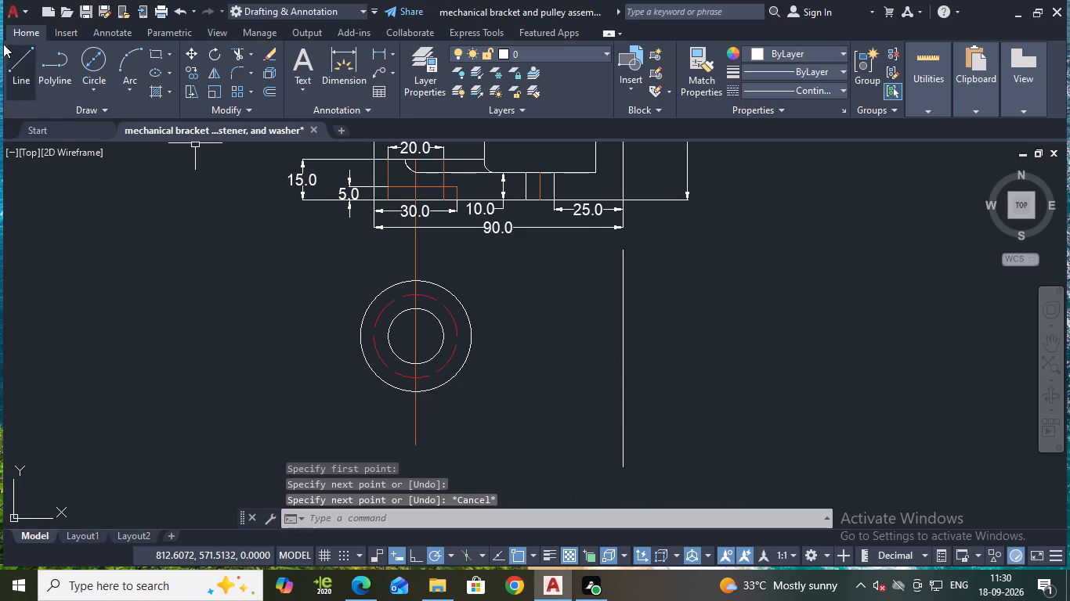
Draw a horizontal line from the circles' common centre to the new vertical line.
{"action": "left_click", "coordinate": [20, 49]}
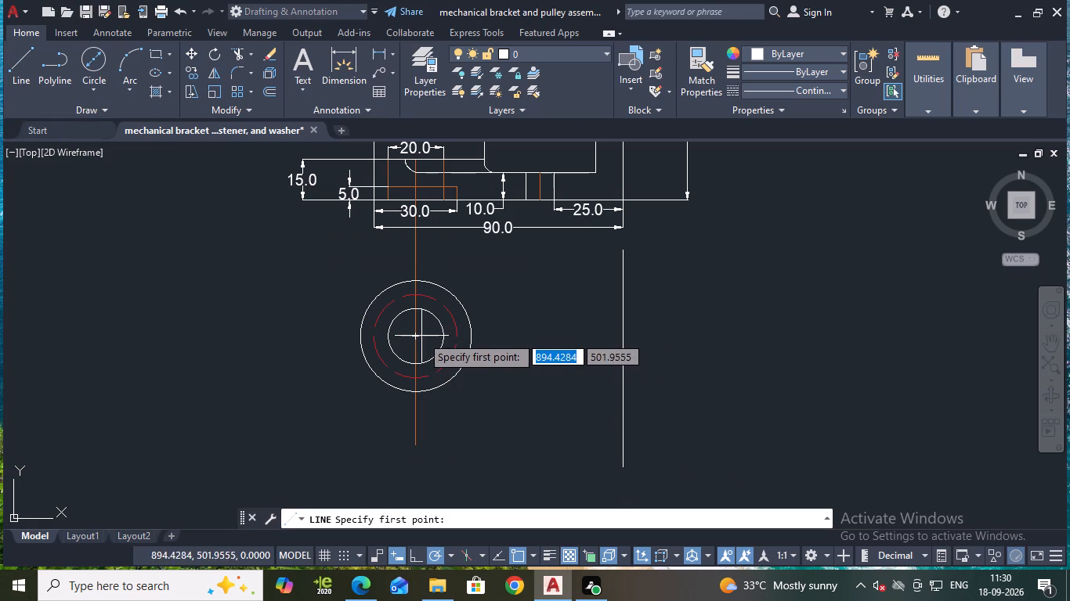
{"action": "left_click", "coordinate": [416, 334]}
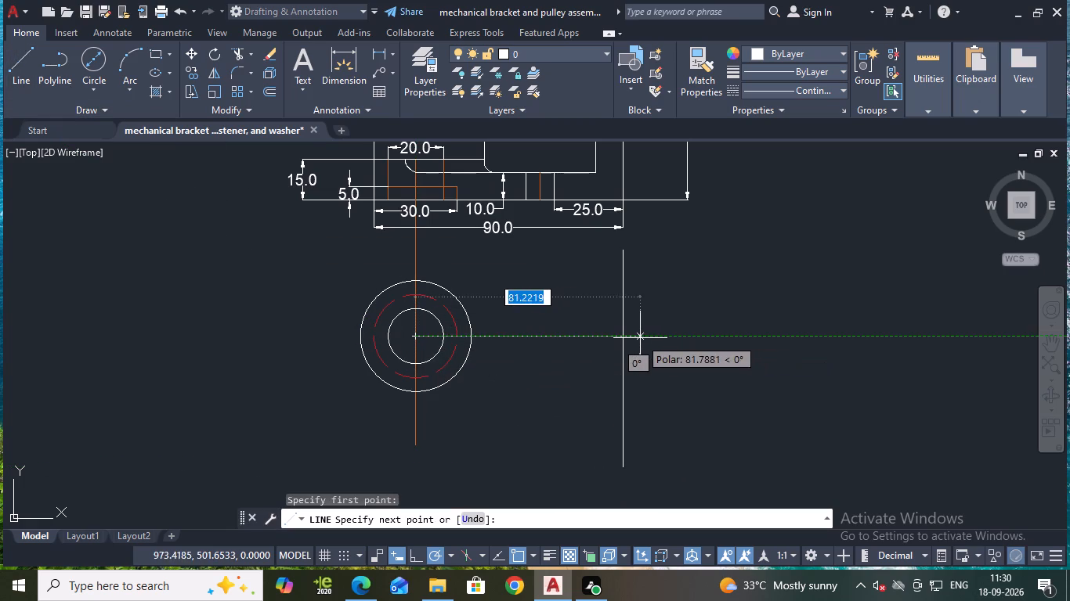
{"action": "left_click", "coordinate": [624, 335]}
{"action": "key", "text": "Escape"}
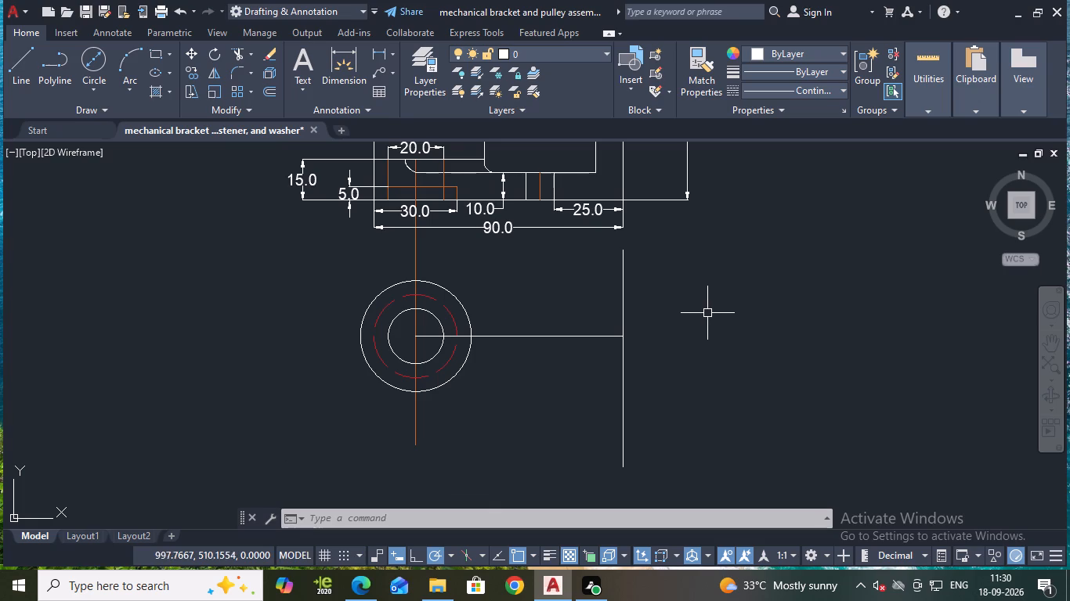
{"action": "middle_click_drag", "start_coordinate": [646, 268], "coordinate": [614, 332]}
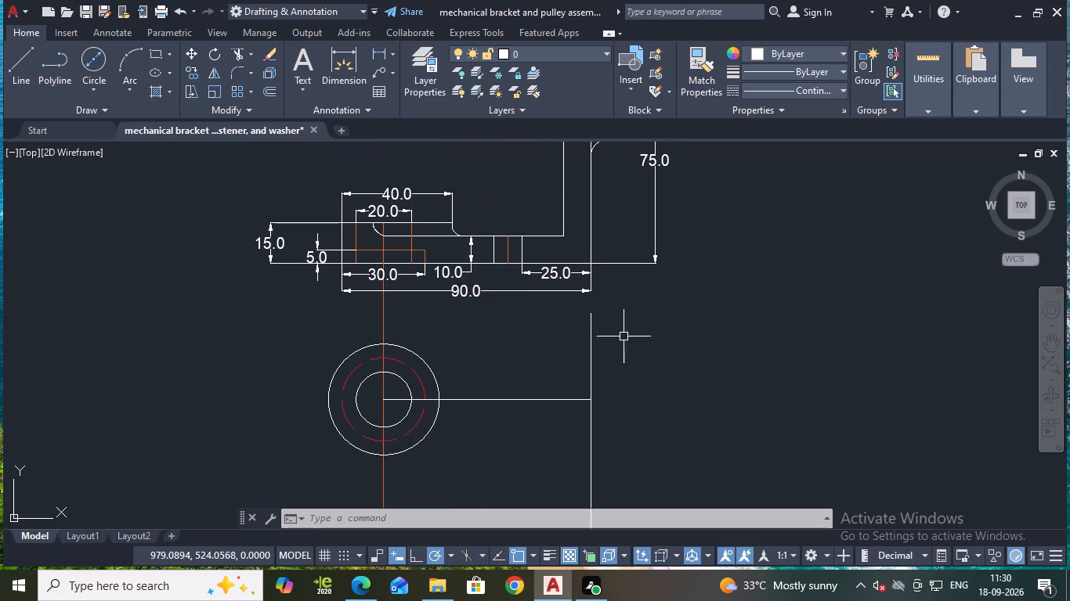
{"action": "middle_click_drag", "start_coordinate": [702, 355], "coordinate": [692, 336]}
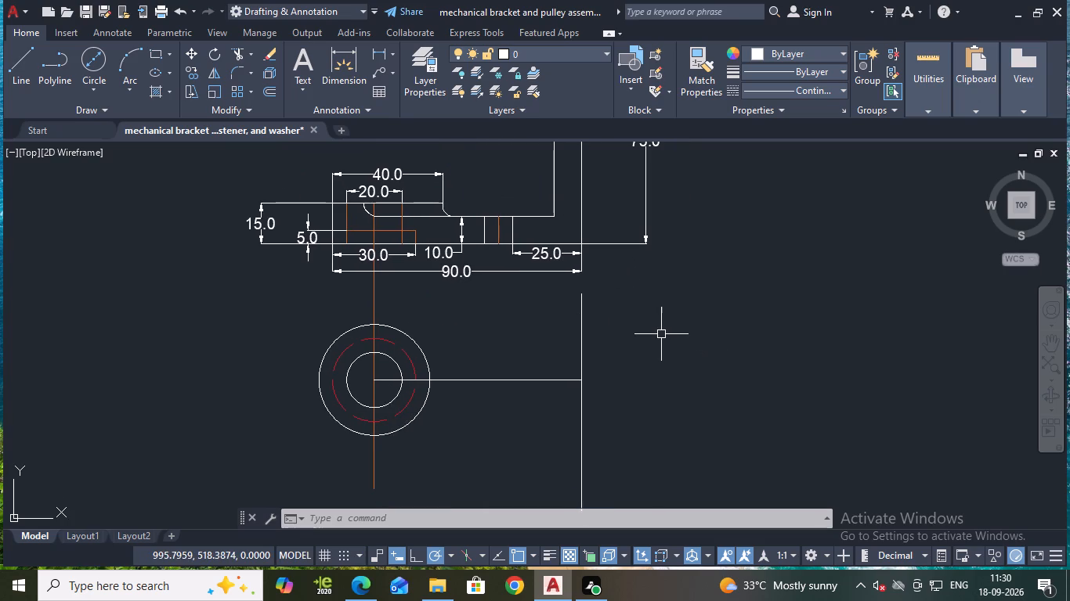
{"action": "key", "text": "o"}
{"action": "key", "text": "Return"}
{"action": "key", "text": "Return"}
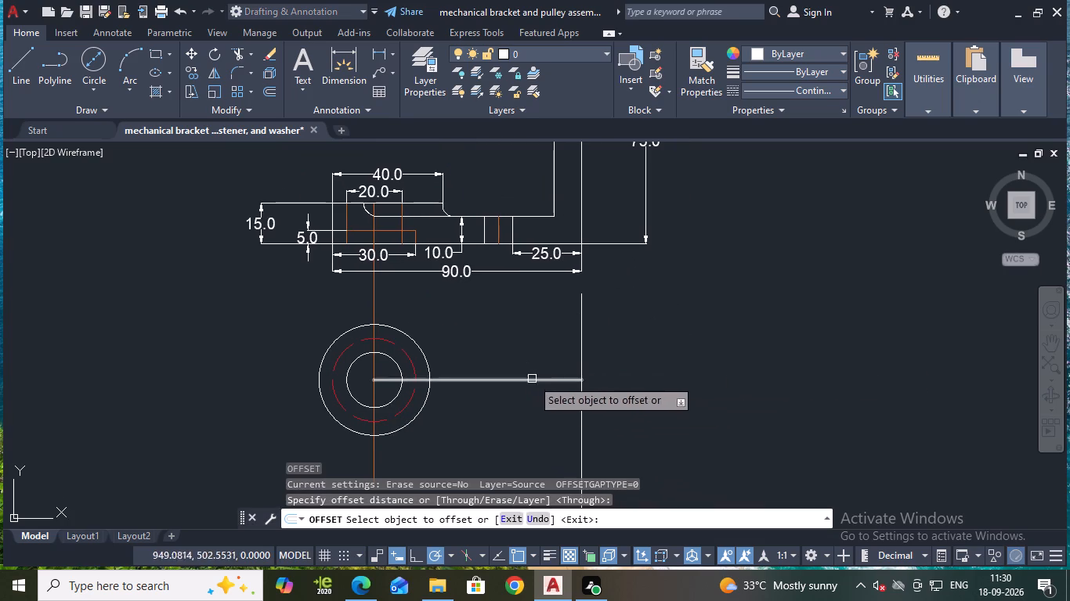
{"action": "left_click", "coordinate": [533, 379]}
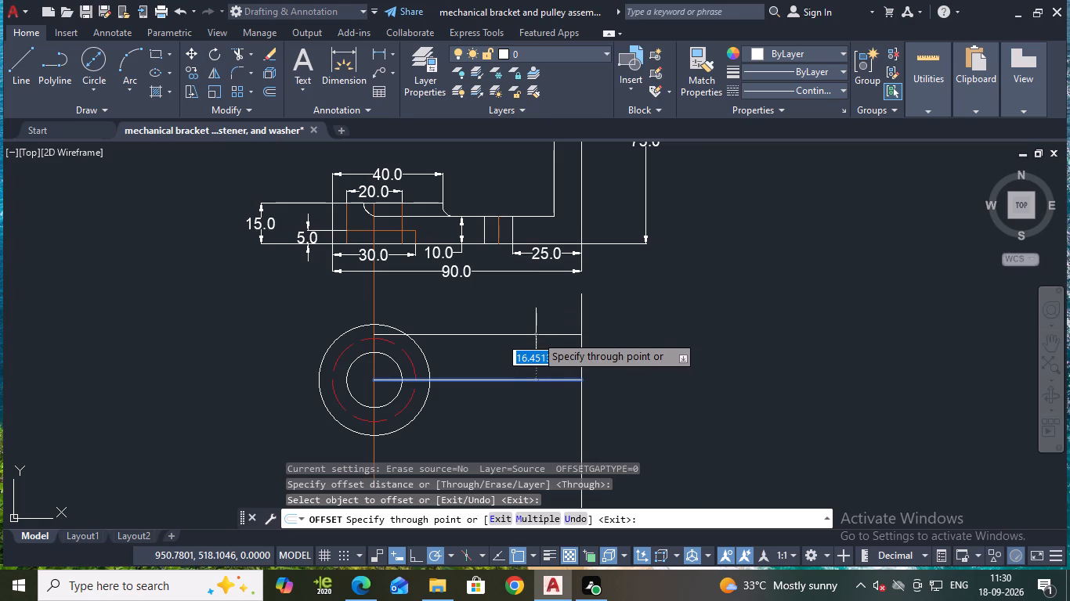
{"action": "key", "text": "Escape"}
Move the three concentric circles, the horizontal centre line and the vertical edge line straight down, farther from the side view.
{"action": "middle_click_drag", "start_coordinate": [530, 337], "coordinate": [560, 250]}
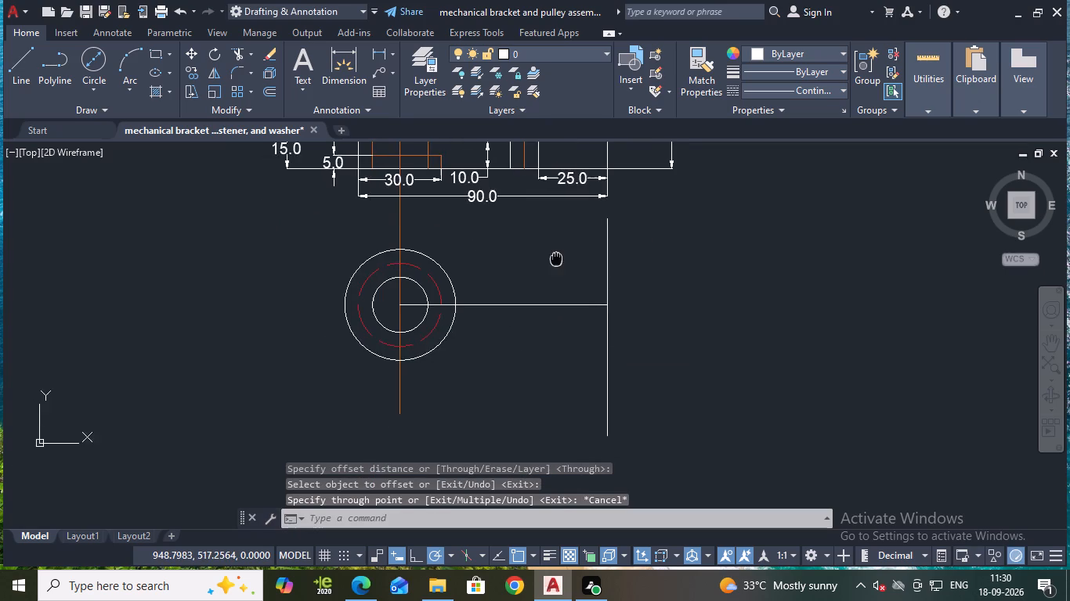
{"action": "left_click", "coordinate": [455, 275]}
{"action": "left_click", "coordinate": [486, 295]}
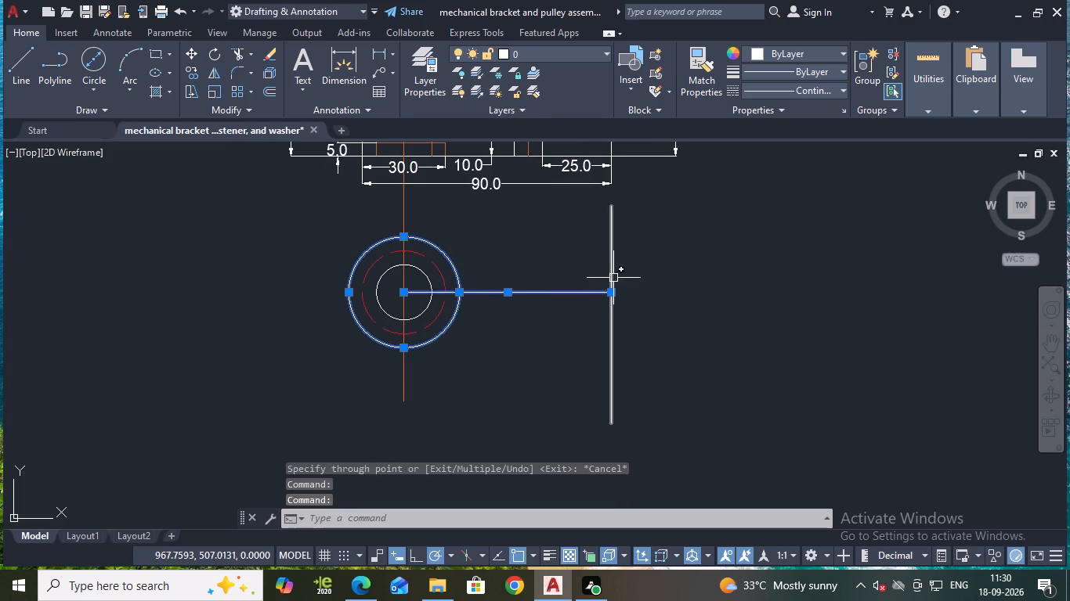
{"action": "left_click", "coordinate": [613, 274]}
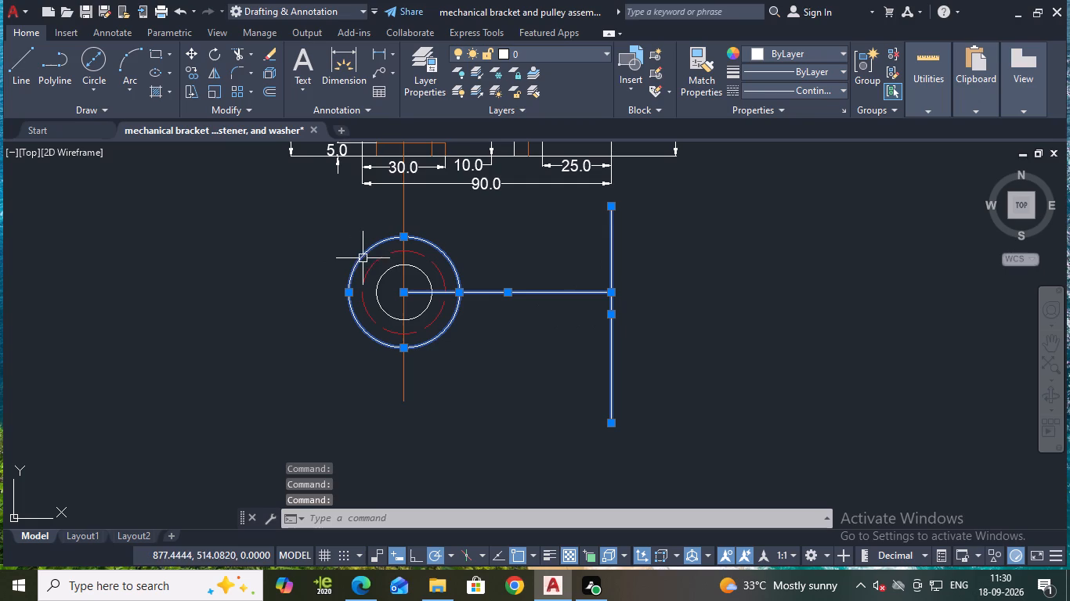
{"action": "left_click", "coordinate": [394, 269]}
{"action": "left_click", "coordinate": [379, 260]}
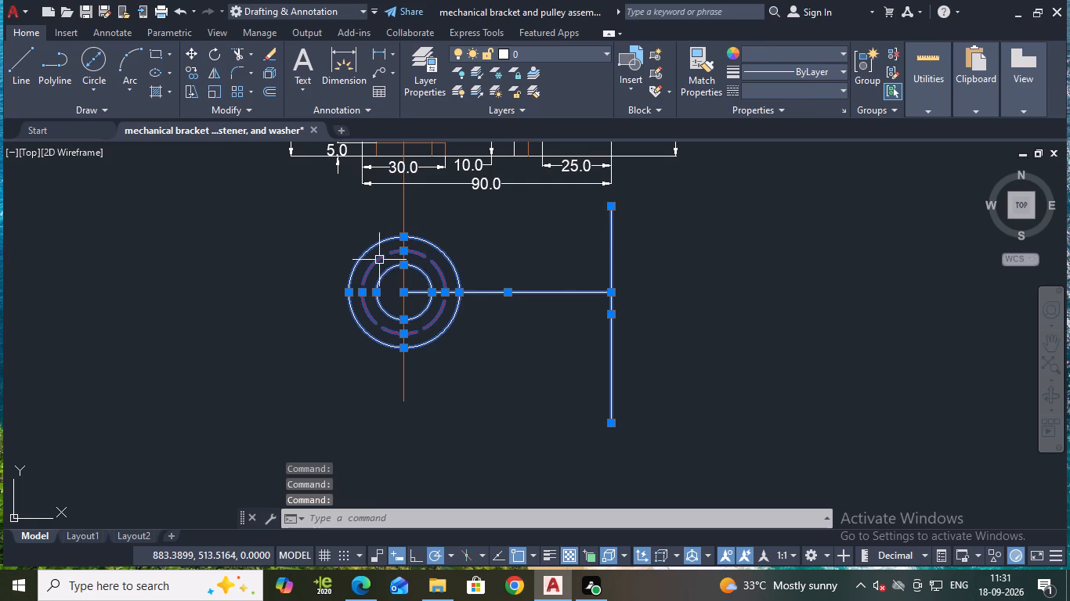
{"action": "key", "text": "m"}
{"action": "key", "text": "Return"}
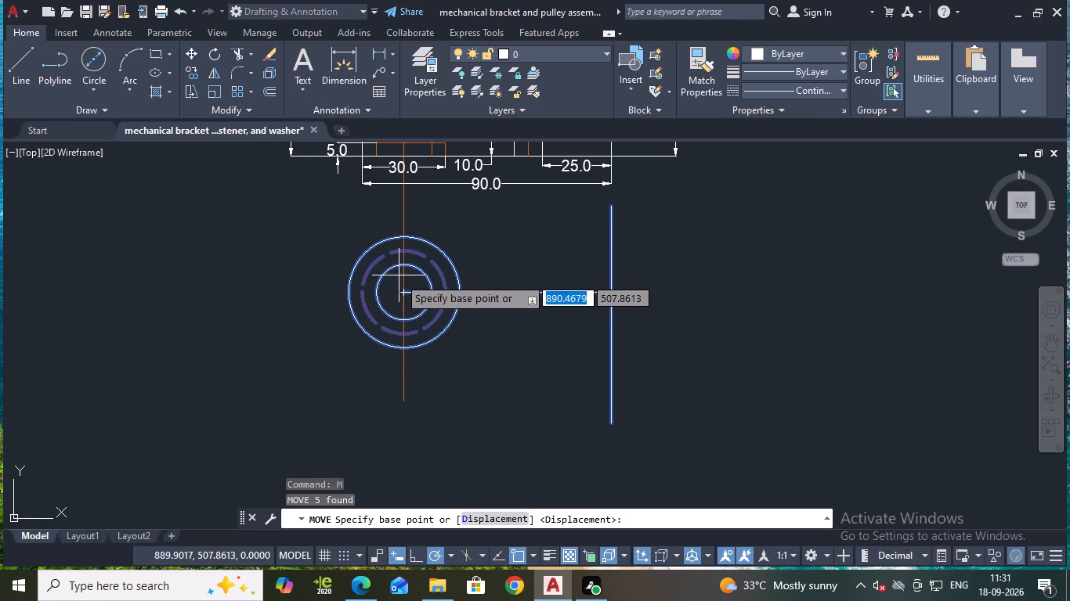
{"action": "left_click", "coordinate": [403, 289]}
{"action": "middle_click_drag", "start_coordinate": [400, 358], "coordinate": [423, 286]}
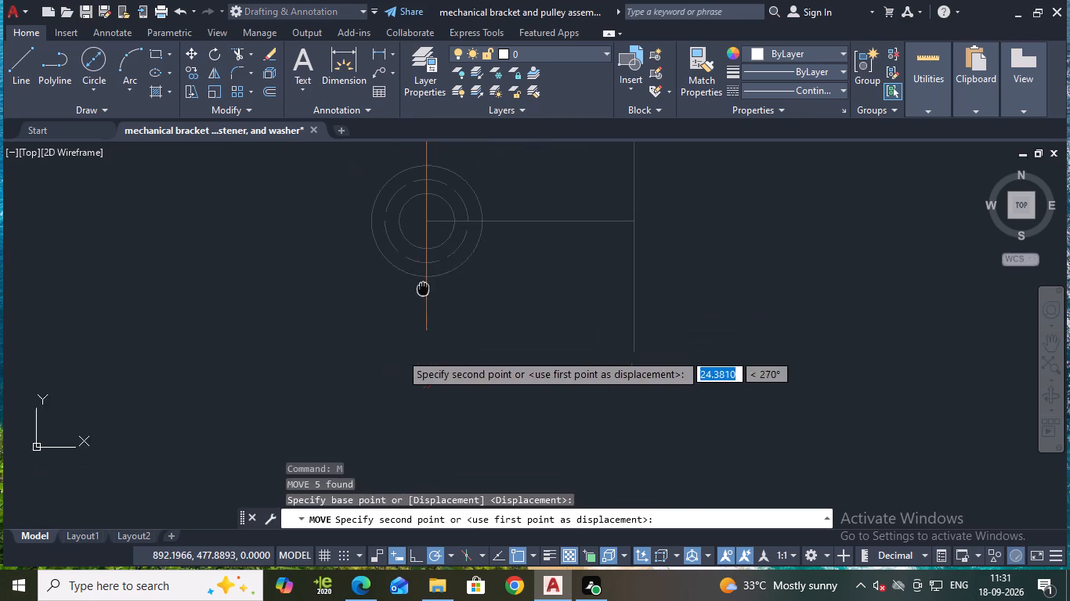
{"action": "left_click", "coordinate": [426, 313]}
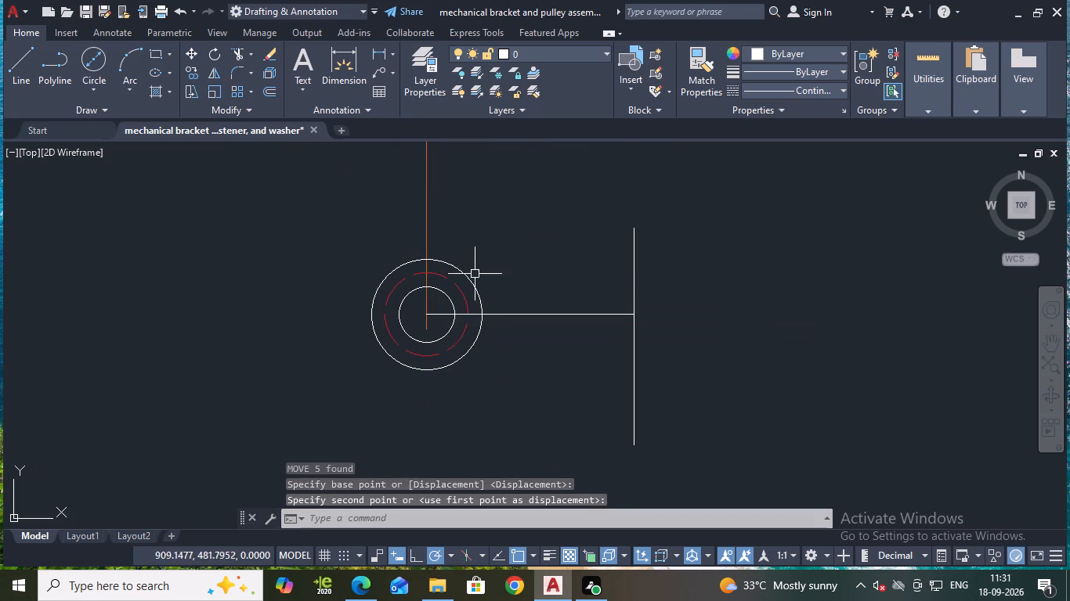
{"action": "key", "text": "Escape"}
Offset the horizontal centre line by 50 both above and below.
{"action": "scroll", "coordinate": [551, 318], "scroll_direction": "down", "scroll_amount": 2}
{"action": "scroll", "coordinate": [549, 318], "scroll_direction": "up", "scroll_amount": 1}
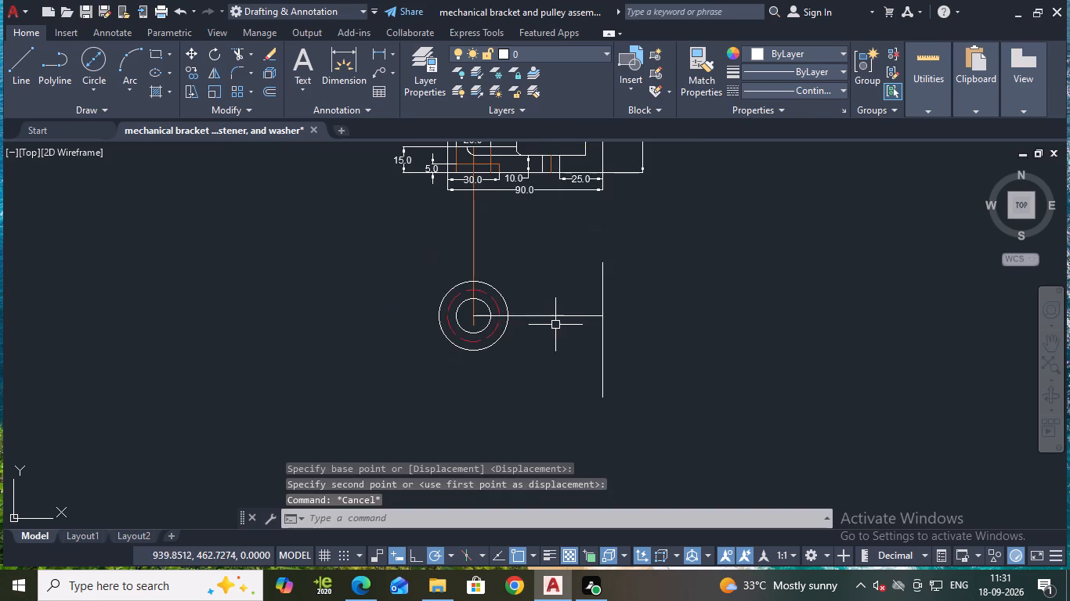
{"action": "left_click", "coordinate": [541, 318]}
{"action": "key", "text": "o"}
{"action": "key", "text": "Return"}
{"action": "key", "text": "Return"}
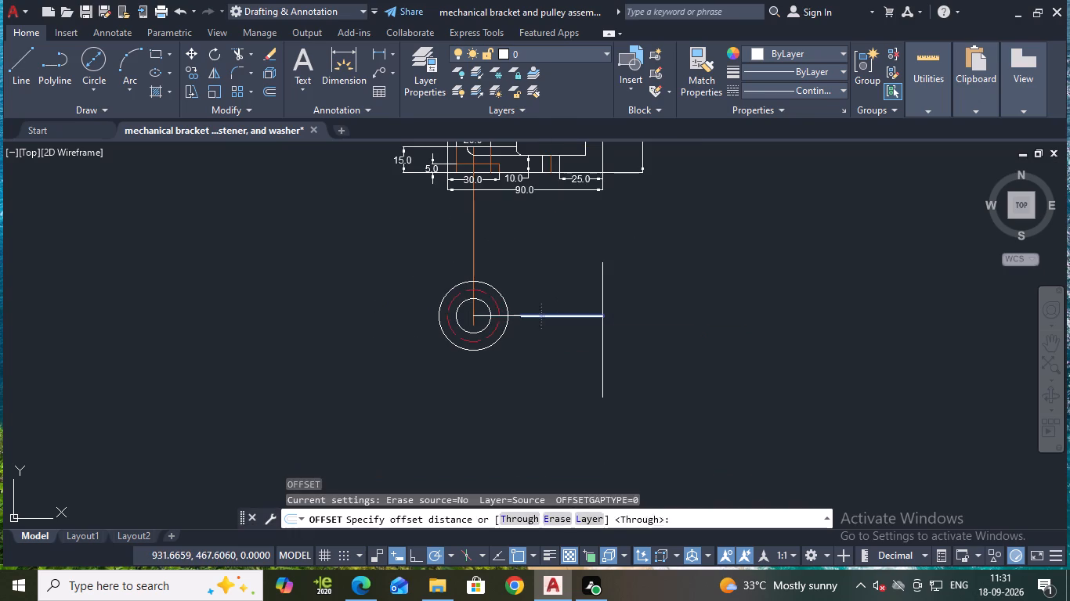
{"action": "type", "text": "50"}
{"action": "key", "text": "Return"}
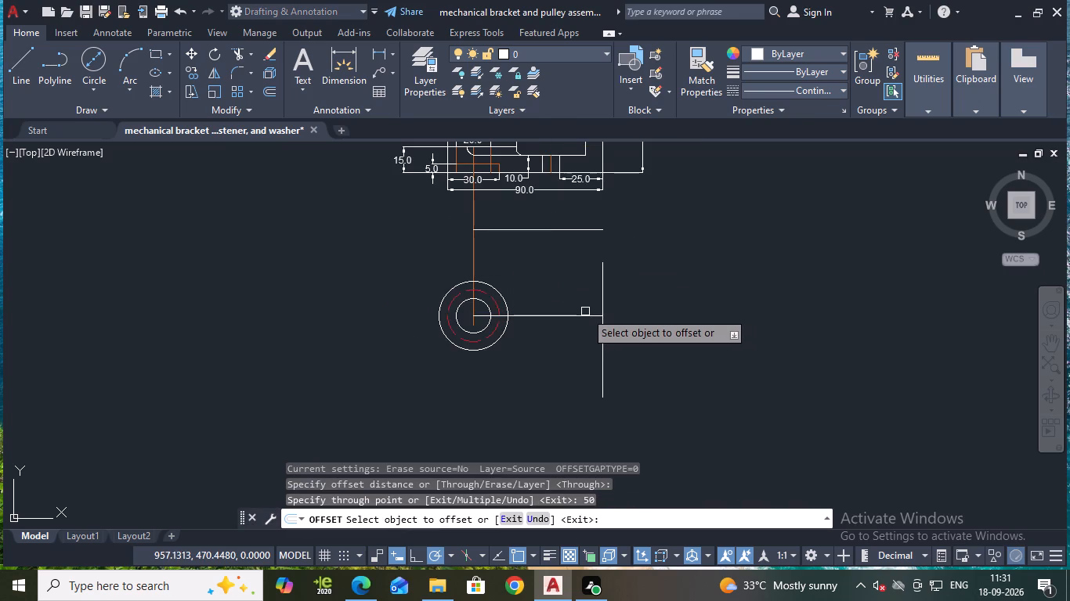
{"action": "left_click", "coordinate": [579, 315]}
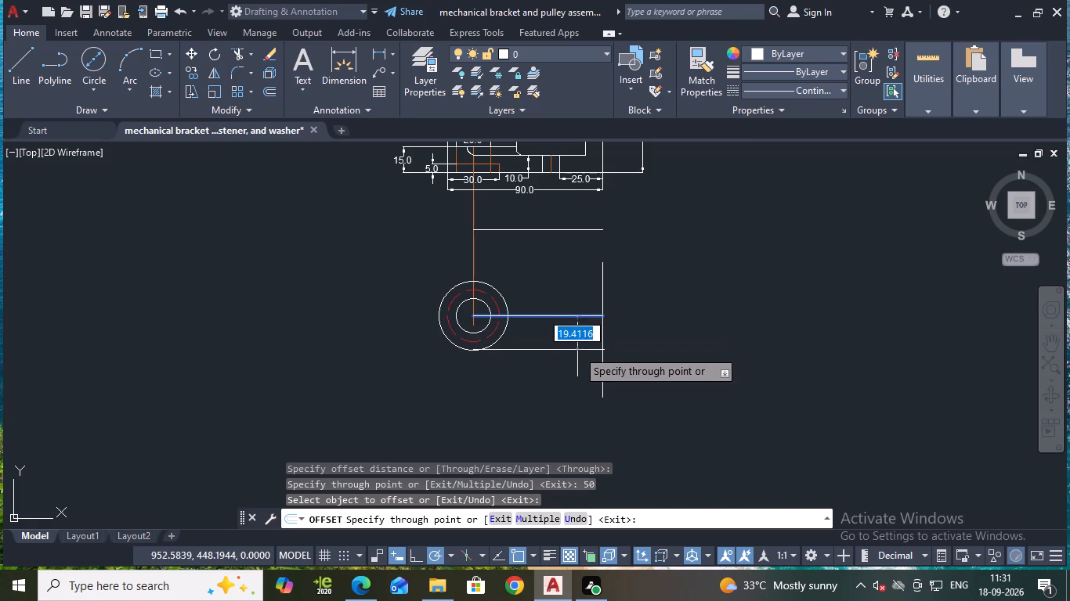
{"action": "type", "text": "50"}
{"action": "key", "text": "Return"}
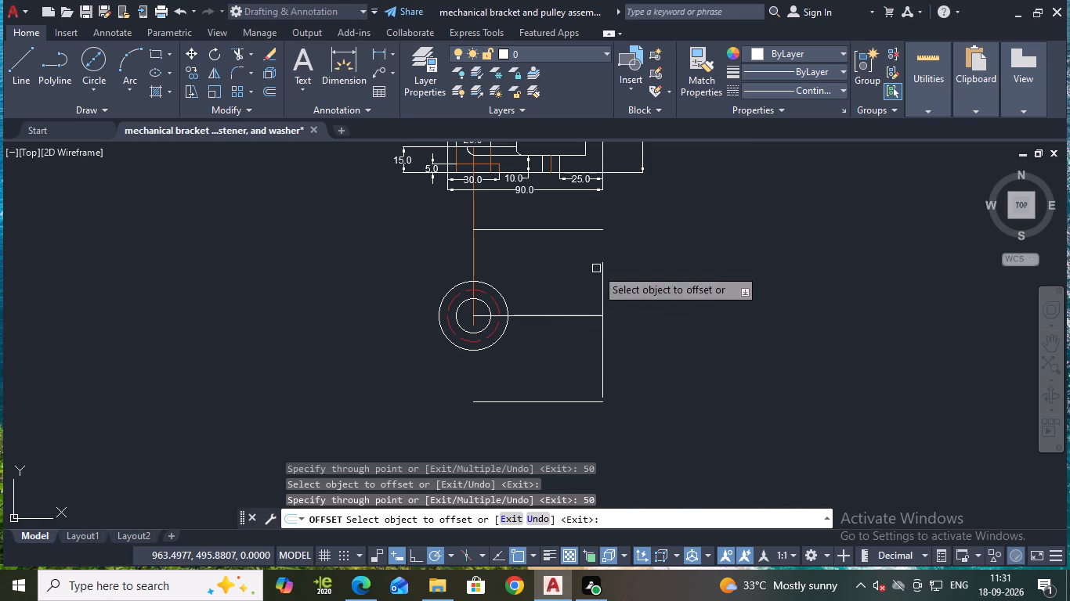
{"action": "key", "text": "Escape"}
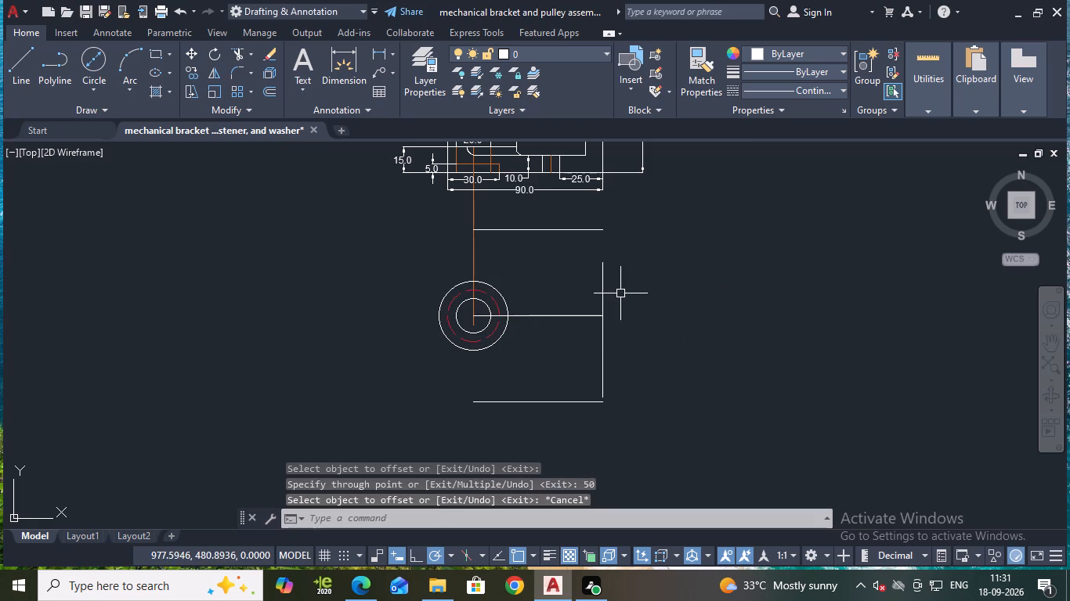
Stretch both ends of the vertical edge line to meet the ends of the upper and lower offset lines.
{"action": "left_click", "coordinate": [605, 290]}
{"action": "left_click", "coordinate": [602, 259]}
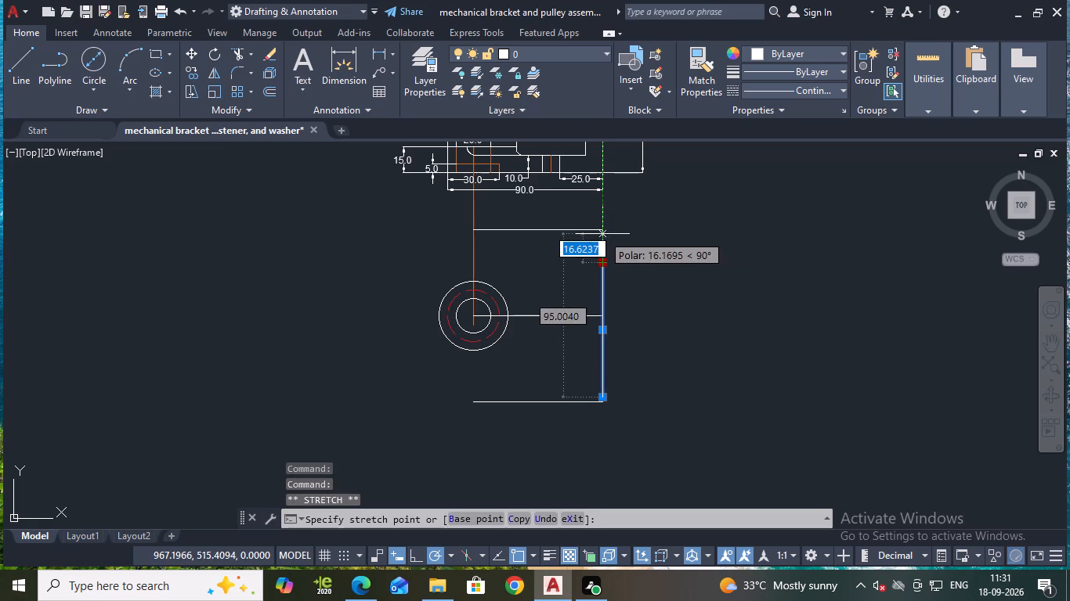
{"action": "left_click", "coordinate": [603, 231]}
{"action": "key", "text": "Escape"}
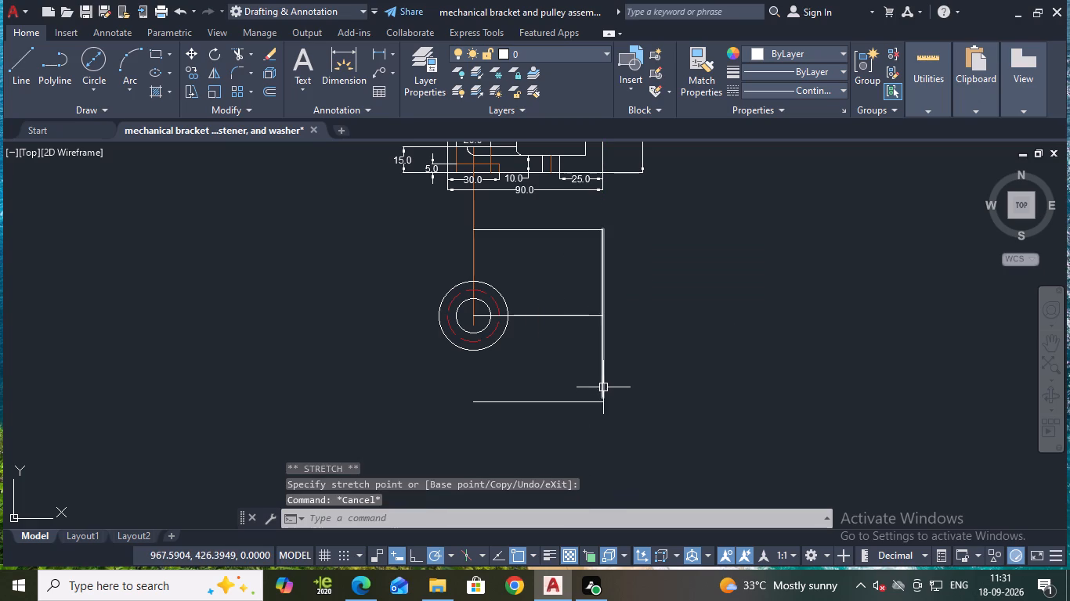
{"action": "left_click", "coordinate": [603, 387]}
{"action": "left_click", "coordinate": [603, 394]}
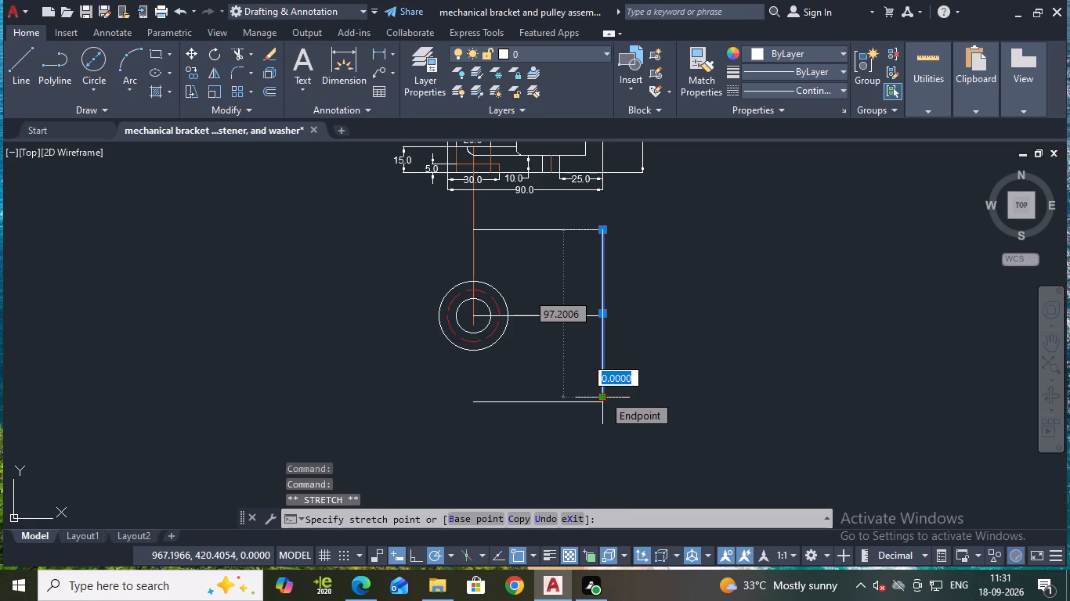
{"action": "scroll", "coordinate": [627, 403], "scroll_direction": "up", "scroll_amount": 3}
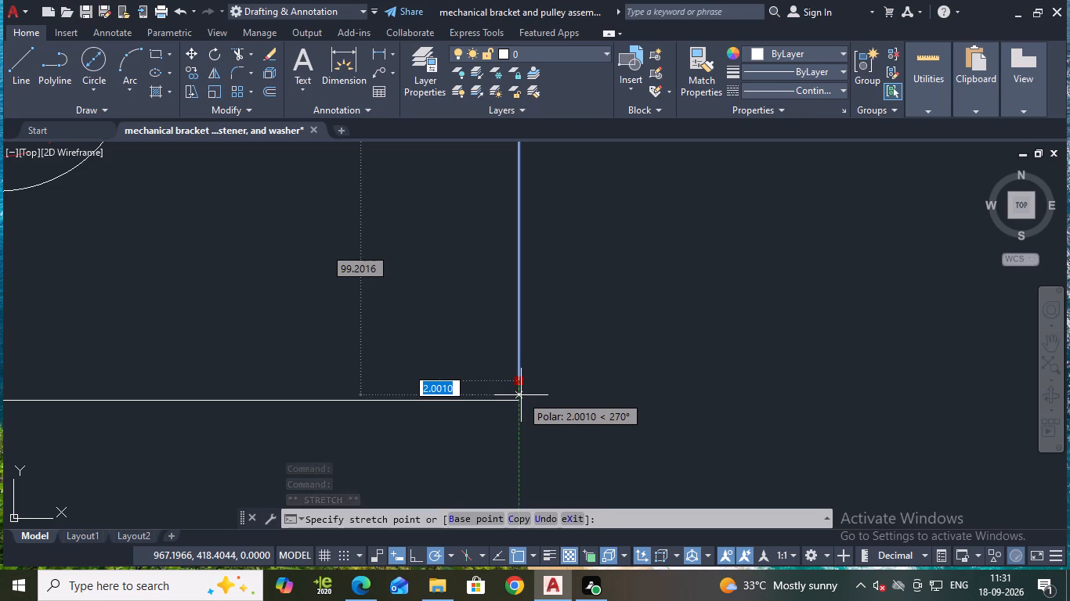
{"action": "left_click", "coordinate": [519, 401]}
{"action": "scroll", "coordinate": [607, 363], "scroll_direction": "down", "scroll_amount": 2}
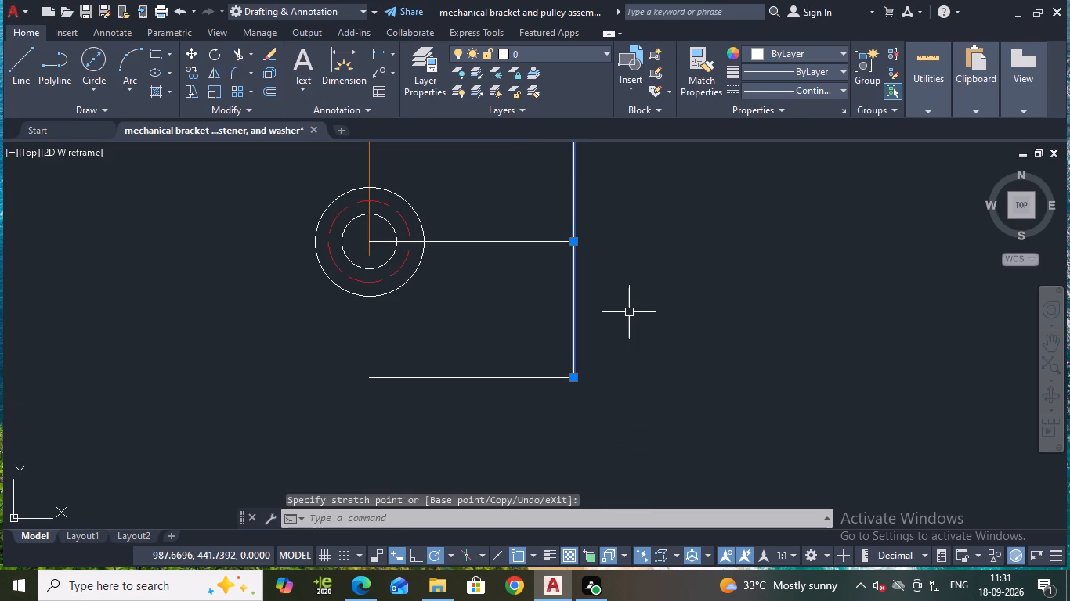
{"action": "key", "text": "Escape"}
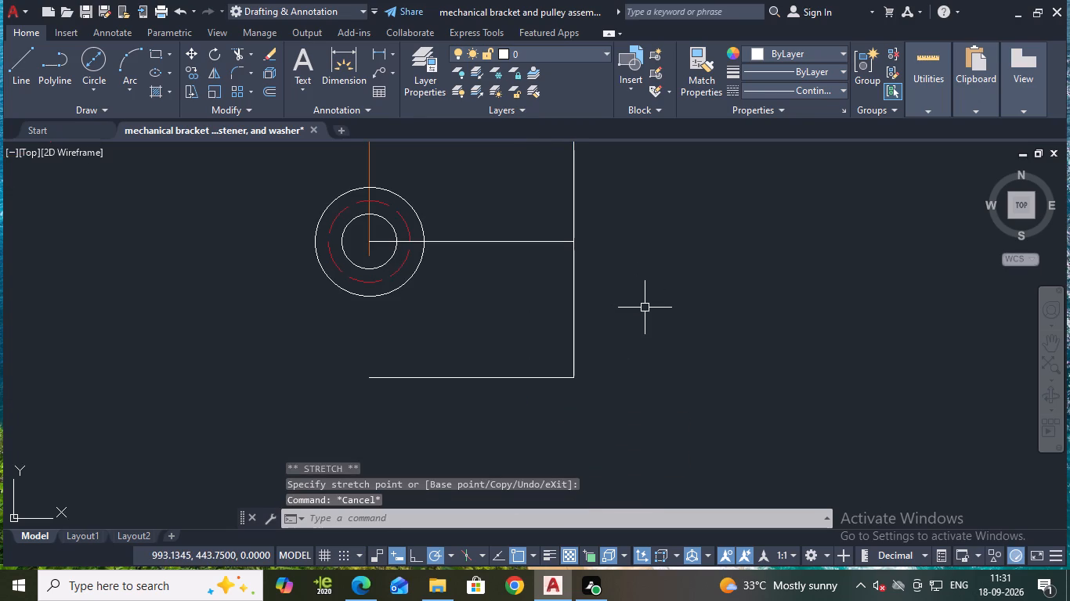
Offset the vertical edge line by 10 to each side.
{"action": "middle_click_drag", "start_coordinate": [644, 289], "coordinate": [609, 434]}
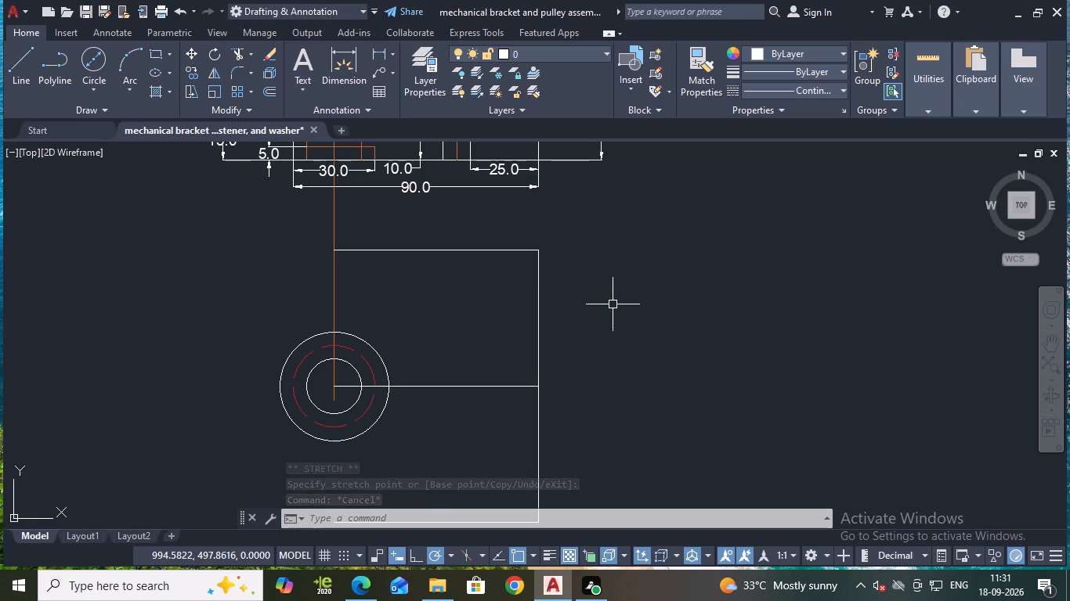
{"action": "key", "text": "o"}
{"action": "key", "text": "Return"}
{"action": "key", "text": "Return"}
{"action": "left_click", "coordinate": [537, 307]}
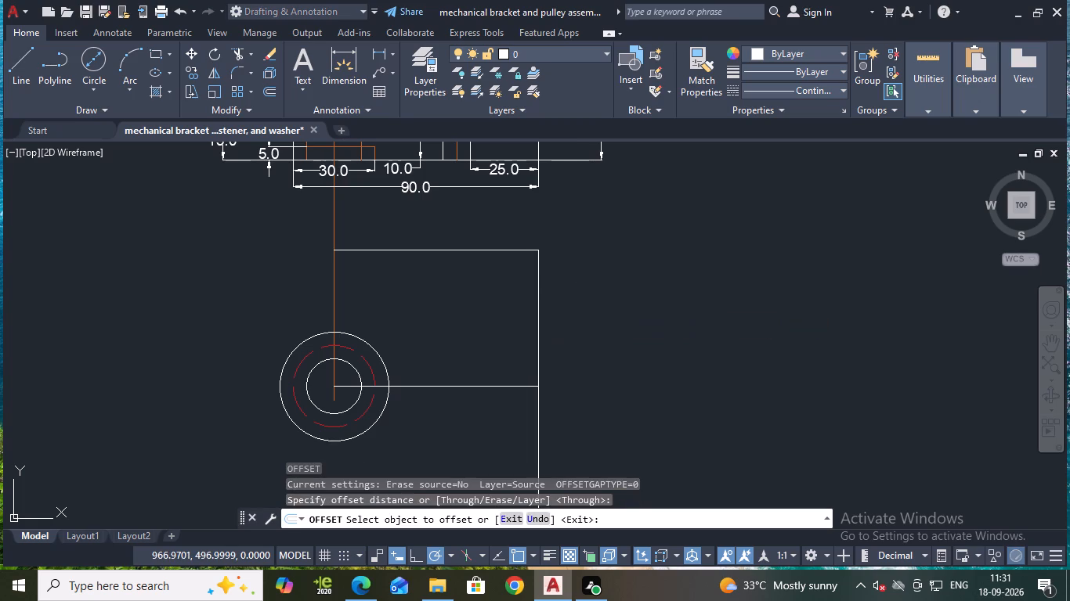
{"action": "type", "text": "10"}
{"action": "key", "text": "Return"}
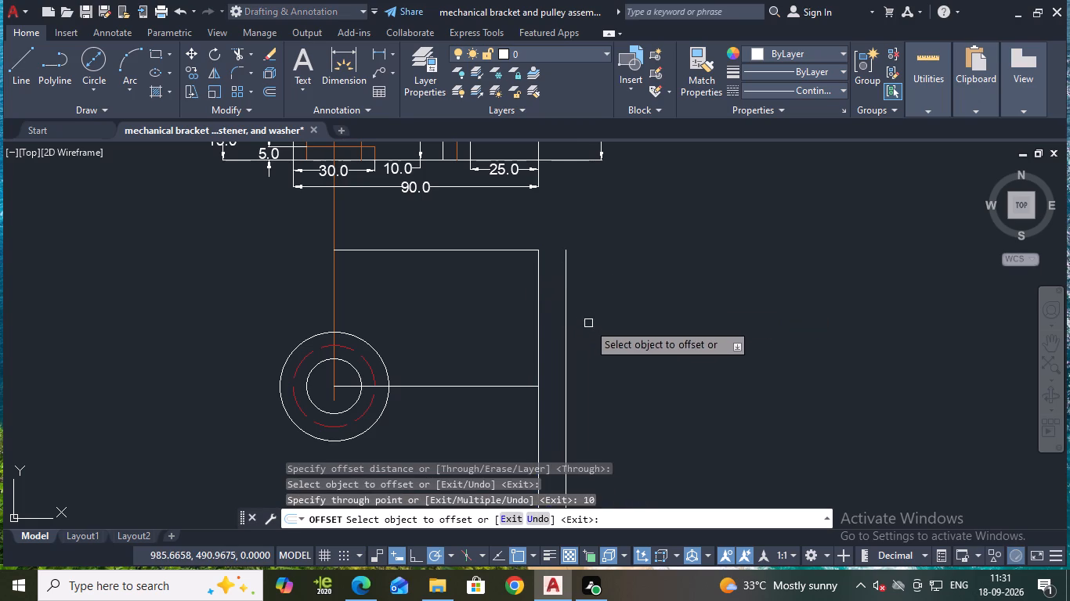
{"action": "left_click", "coordinate": [541, 321]}
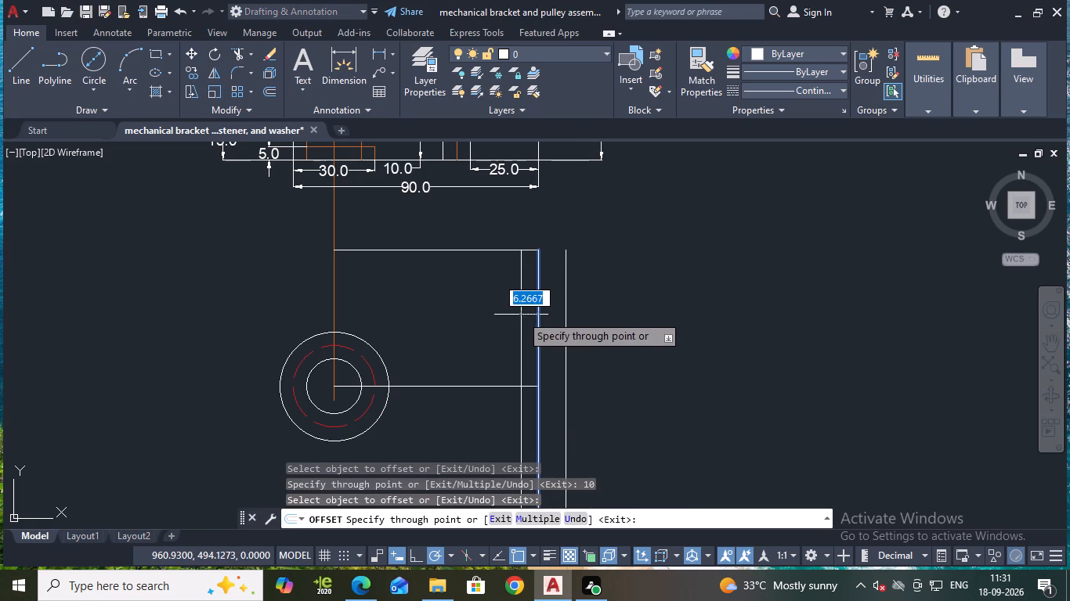
{"action": "type", "text": "10"}
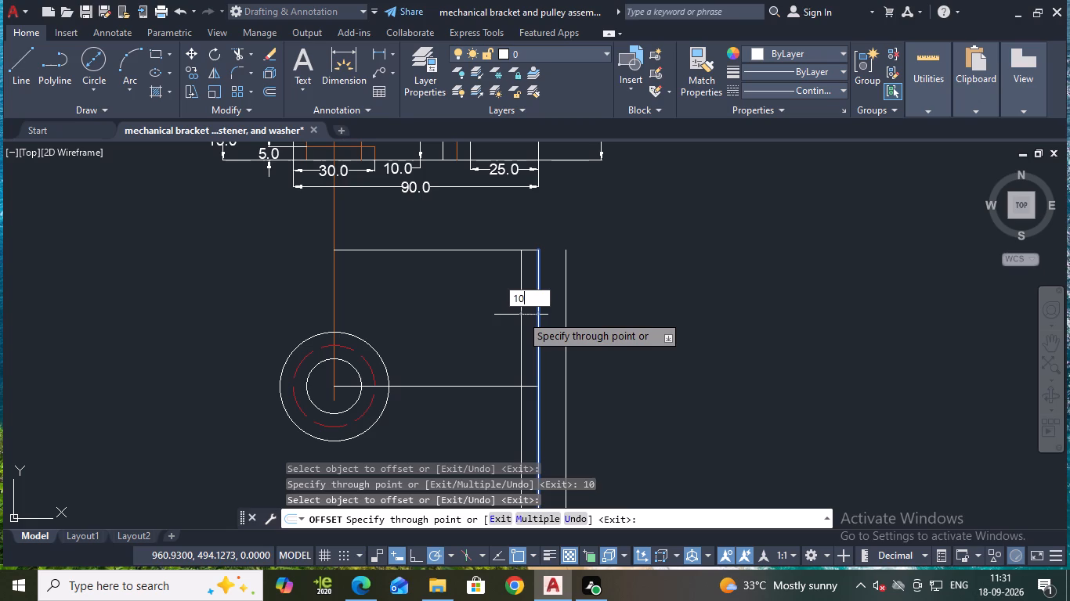
{"action": "key", "text": "Return"}
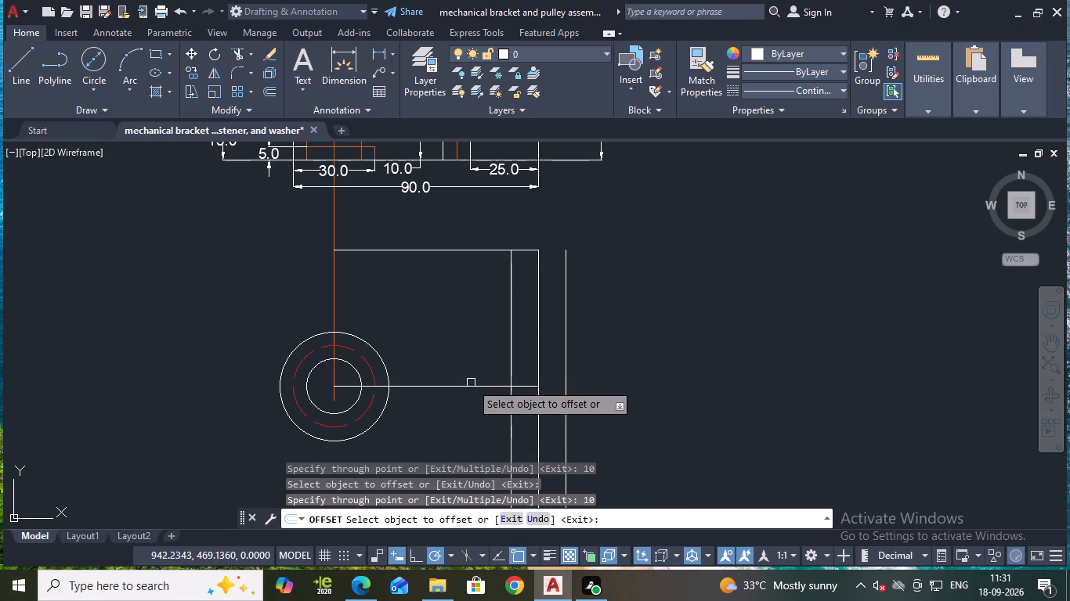
Offset the circles' horizontal centre line by 20 both above and below, tangent to the outer circle.
{"action": "left_click", "coordinate": [473, 383]}
{"action": "left_click", "coordinate": [478, 390]}
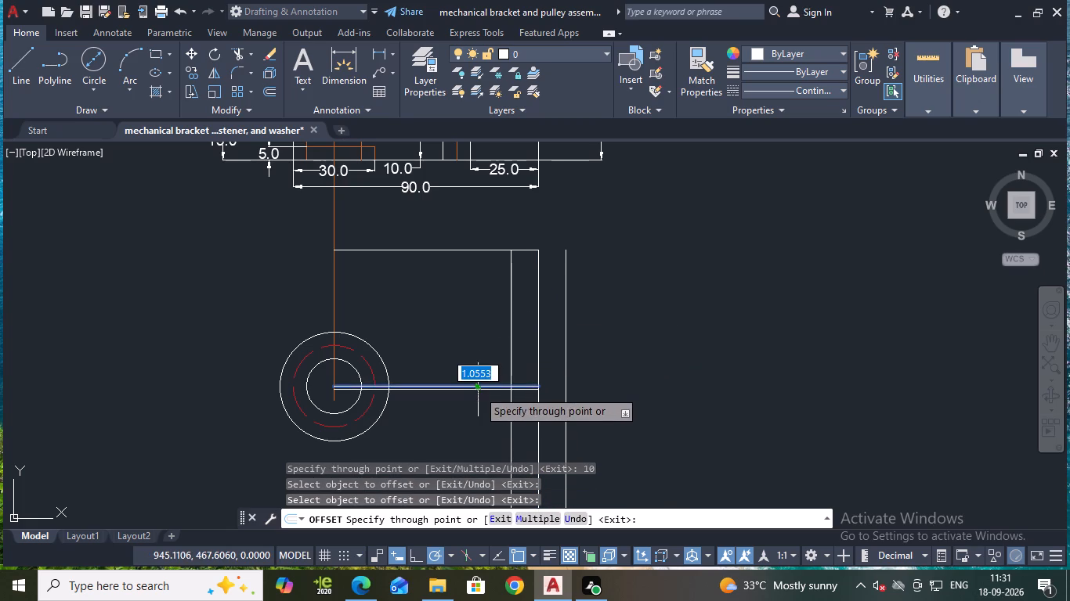
{"action": "type", "text": "20"}
{"action": "key", "text": "Return"}
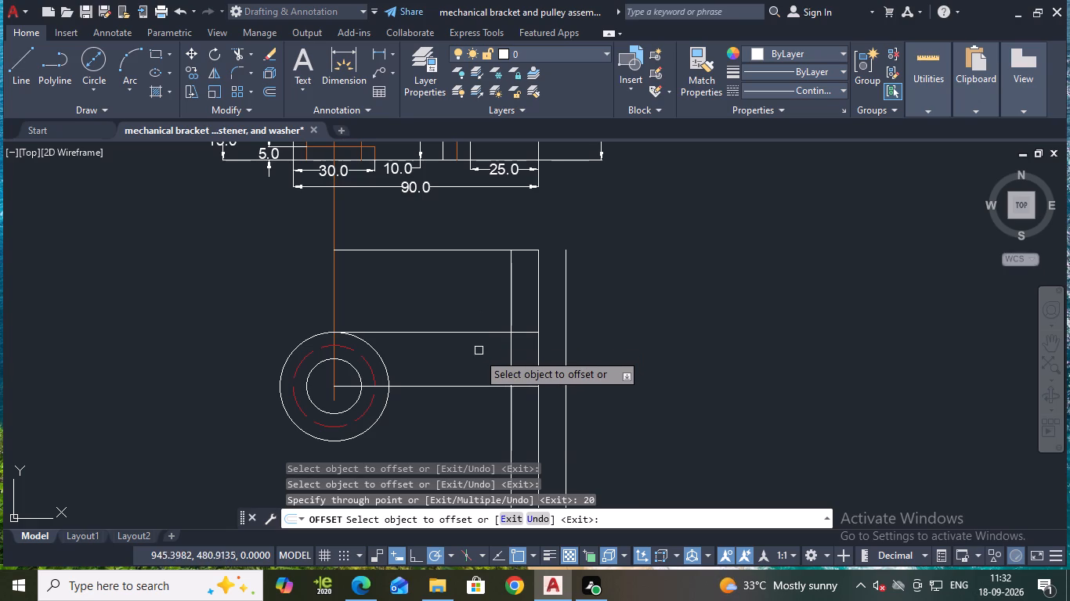
{"action": "left_click", "coordinate": [477, 386]}
{"action": "type", "text": "20"}
{"action": "key", "text": "Return"}
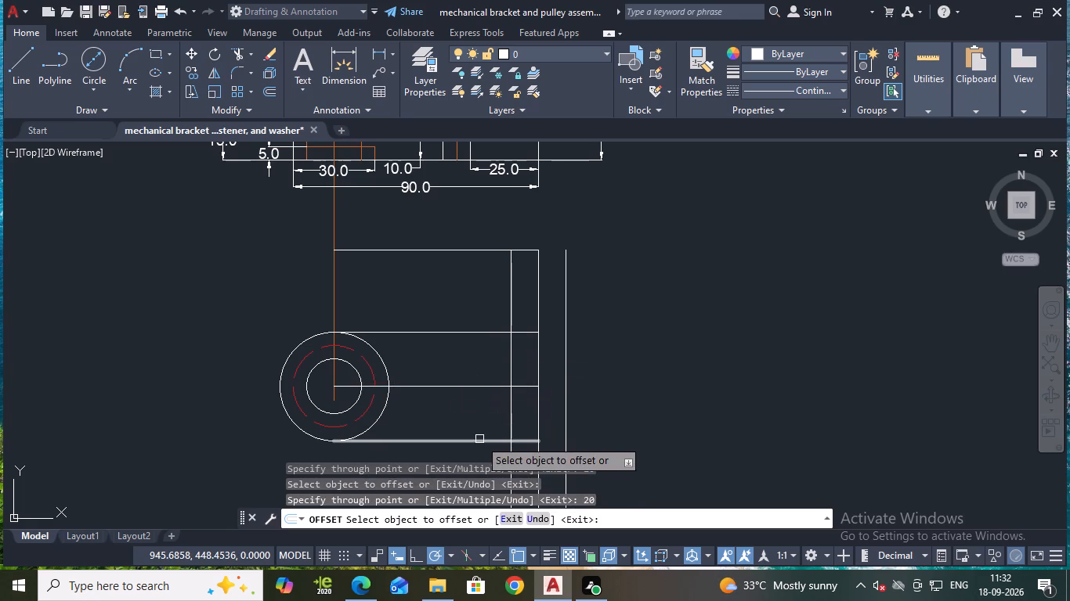
Examine the side view above and compare its edges with the plan view's offset lines.
{"action": "scroll", "coordinate": [679, 325], "scroll_direction": "down", "scroll_amount": 2}
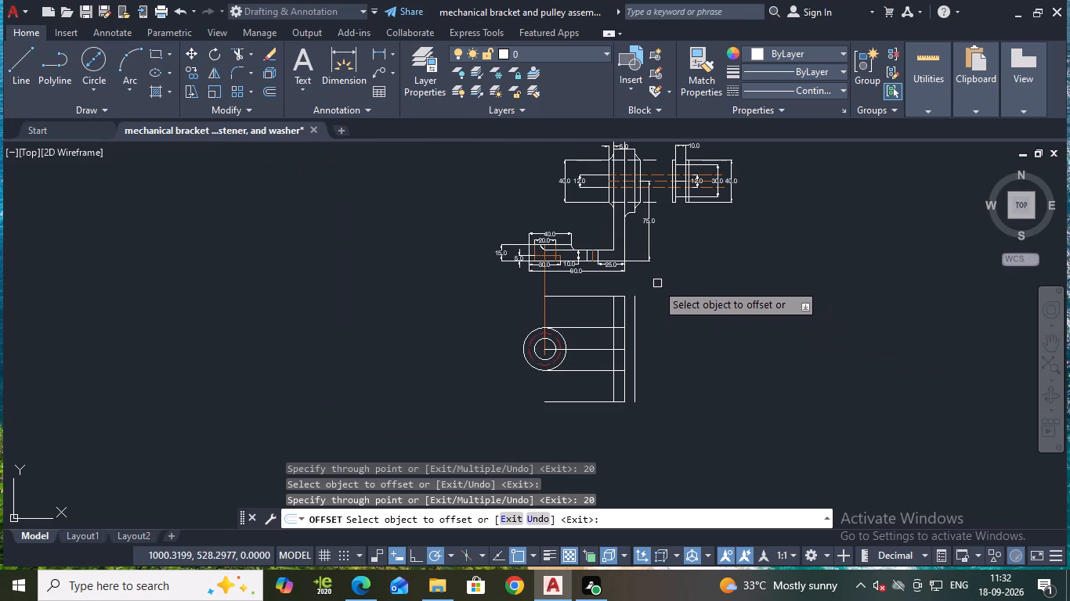
{"action": "scroll", "coordinate": [655, 282], "scroll_direction": "up", "scroll_amount": 1}
{"action": "middle_click_drag", "start_coordinate": [674, 291], "coordinate": [646, 407]}
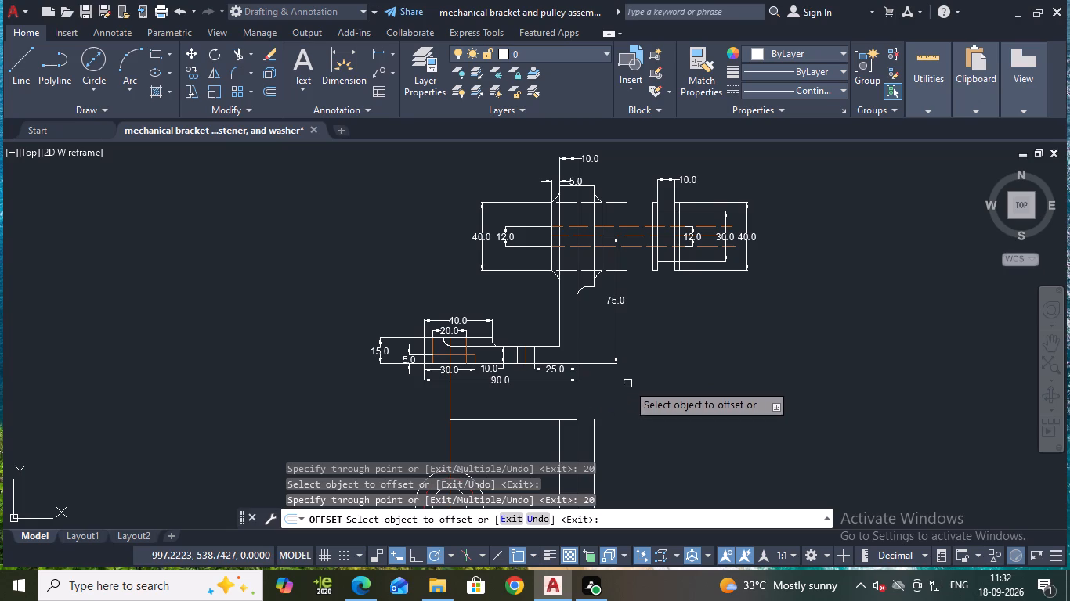
{"action": "scroll", "coordinate": [645, 339], "scroll_direction": "up", "scroll_amount": 1}
{"action": "scroll", "coordinate": [647, 340], "scroll_direction": "down", "scroll_amount": 2}
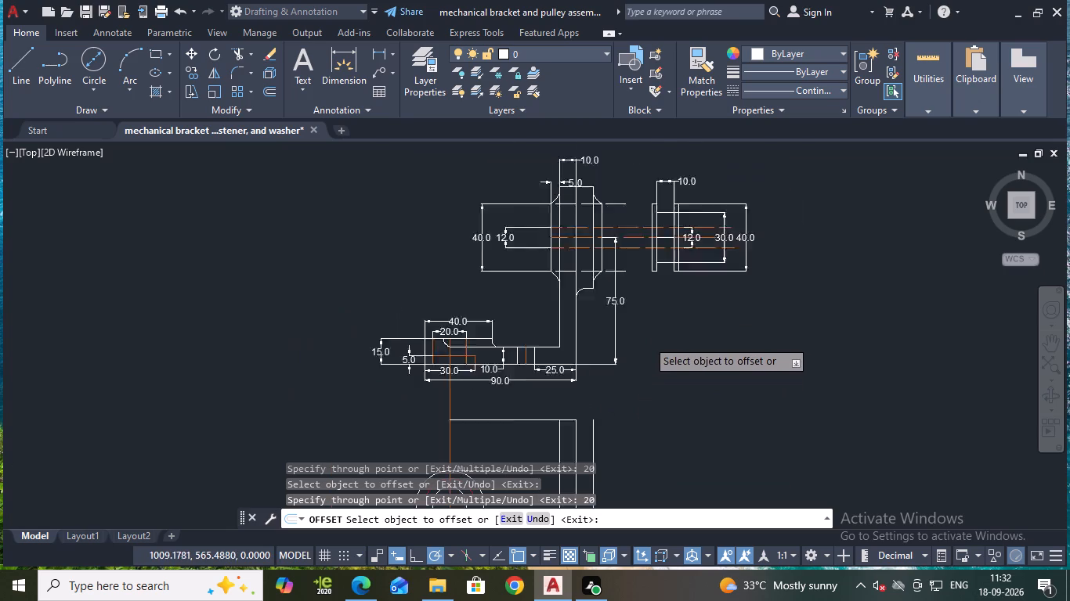
{"action": "middle_click_drag", "start_coordinate": [644, 380], "coordinate": [649, 325]}
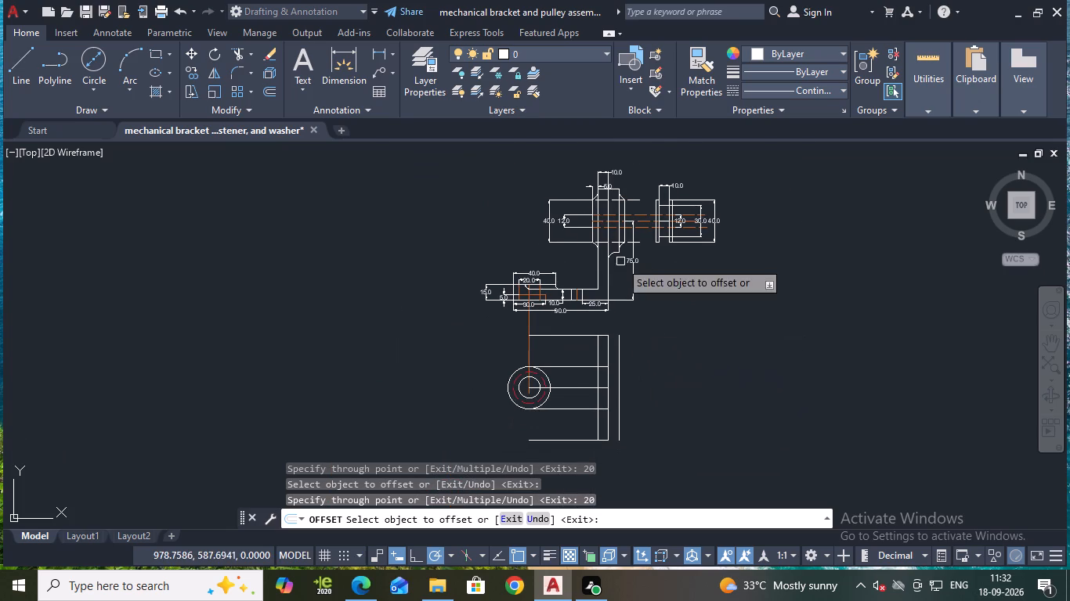
{"action": "scroll", "coordinate": [638, 285], "scroll_direction": "up", "scroll_amount": 1}
{"action": "middle_click_drag", "start_coordinate": [645, 353], "coordinate": [643, 258]}
{"action": "scroll", "coordinate": [643, 268], "scroll_direction": "up", "scroll_amount": 1}
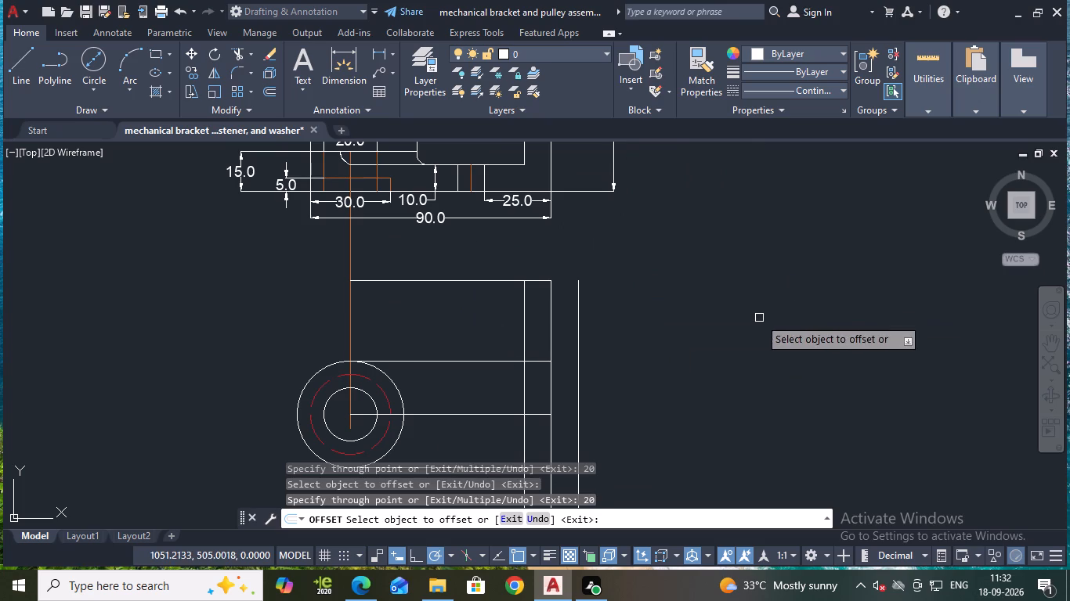
{"action": "key", "text": "Escape"}
Erase the vertical lines offset to each side of the plan view's edge line and the outermost upper and lower horizontal lines.
{"action": "left_click_drag", "start_coordinate": [638, 343], "coordinate": [616, 343]}
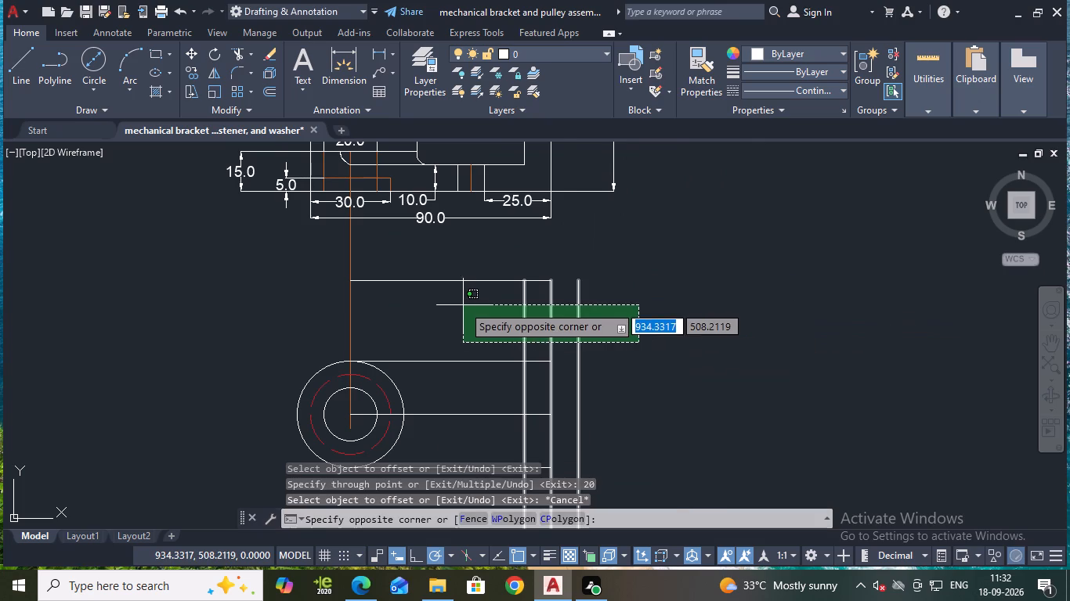
{"action": "key", "text": "Escape"}
{"action": "left_click", "coordinate": [522, 324]}
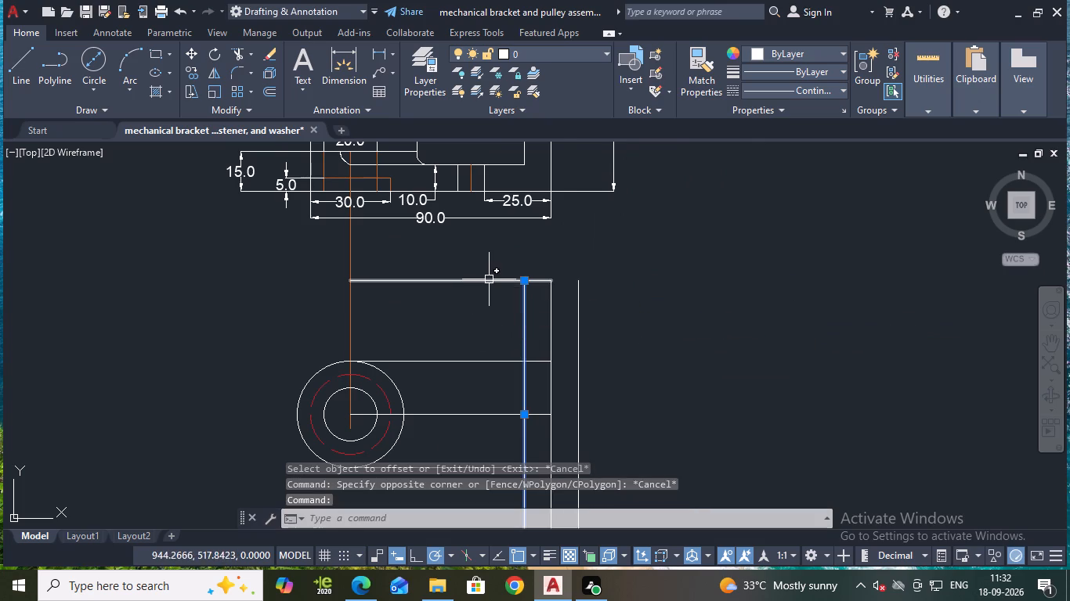
{"action": "left_click", "coordinate": [487, 279]}
{"action": "left_click", "coordinate": [580, 313]}
{"action": "scroll", "coordinate": [630, 325], "scroll_direction": "down", "scroll_amount": 2}
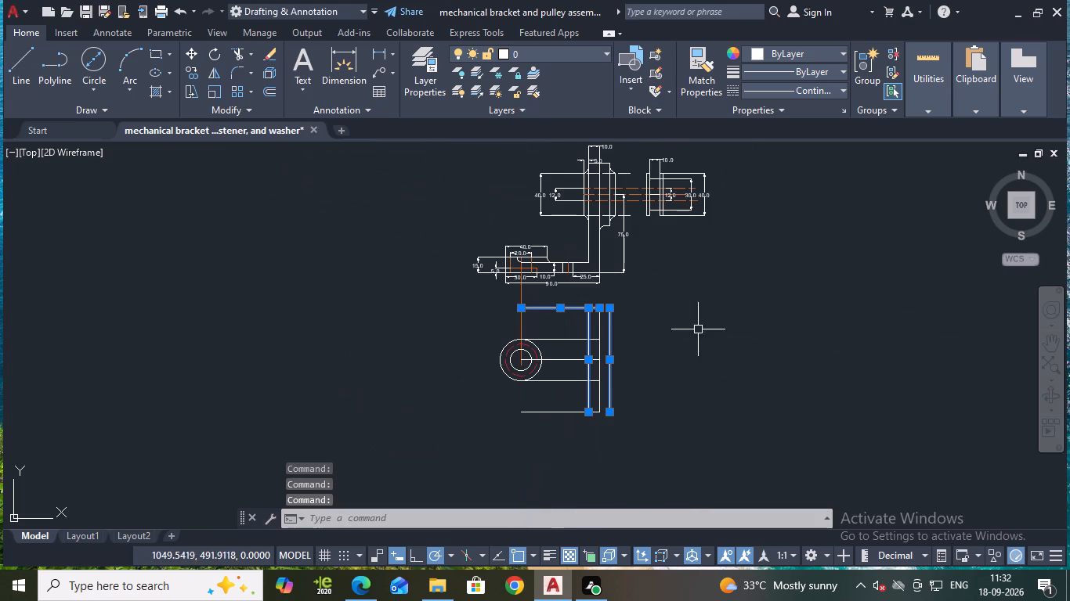
{"action": "scroll", "coordinate": [606, 416], "scroll_direction": "up", "scroll_amount": 2}
{"action": "left_click", "coordinate": [519, 411]}
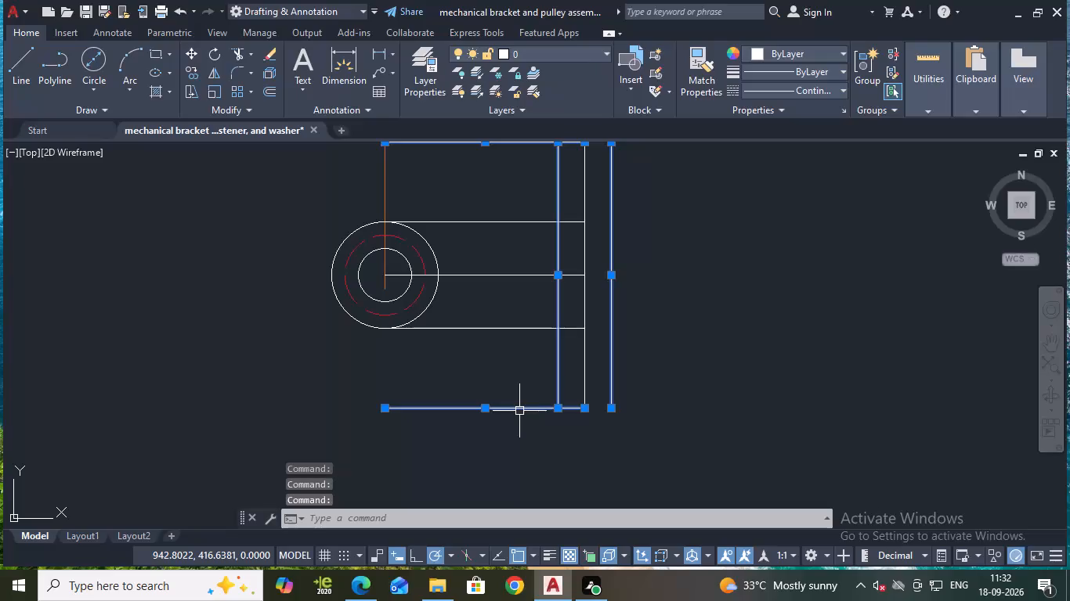
{"action": "key", "text": "e"}
{"action": "key", "text": "Return"}
Examine the upper hub of the side view, picking out its top edge, side edges and corner arcs for reference.
{"action": "middle_click_drag", "start_coordinate": [634, 250], "coordinate": [638, 473]}
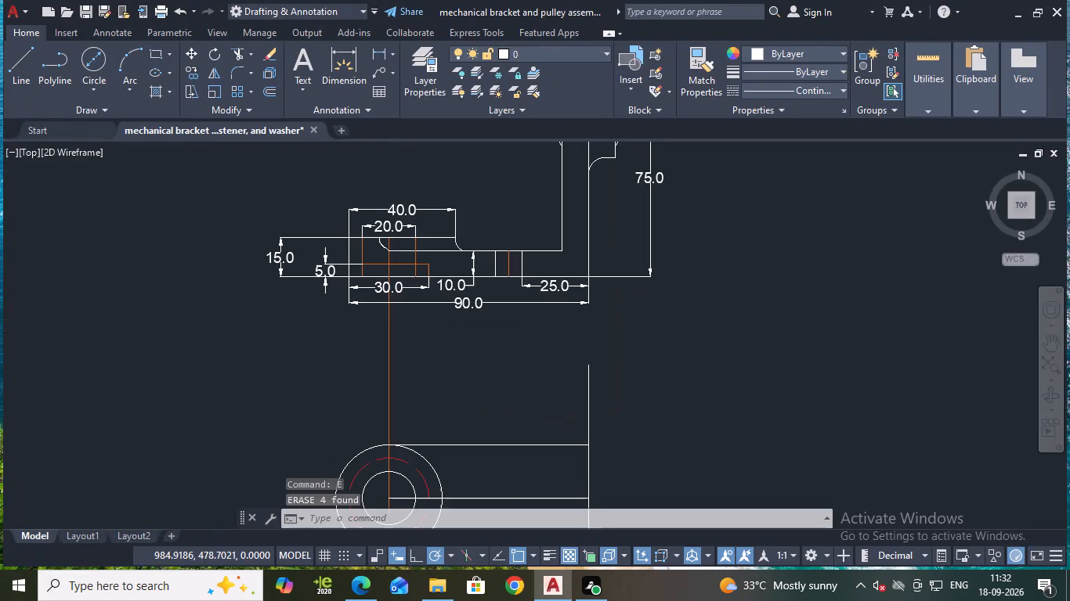
{"action": "scroll", "coordinate": [651, 337], "scroll_direction": "down", "scroll_amount": 2}
{"action": "middle_click_drag", "start_coordinate": [712, 302], "coordinate": [727, 434]}
{"action": "scroll", "coordinate": [665, 318], "scroll_direction": "up", "scroll_amount": 3}
{"action": "middle_click_drag", "start_coordinate": [646, 332], "coordinate": [648, 171]}
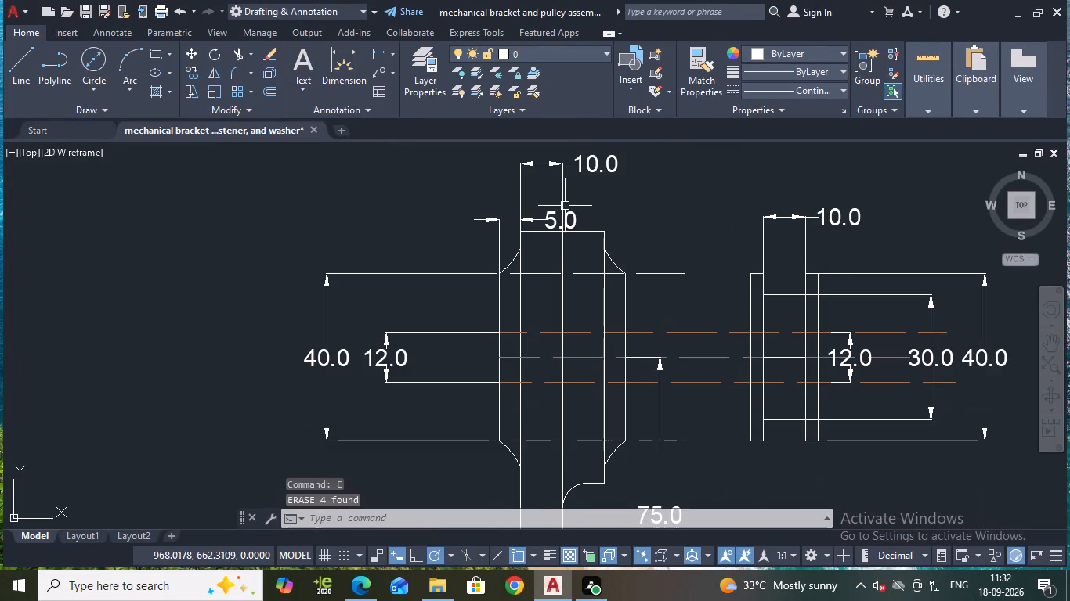
{"action": "left_click", "coordinate": [583, 232]}
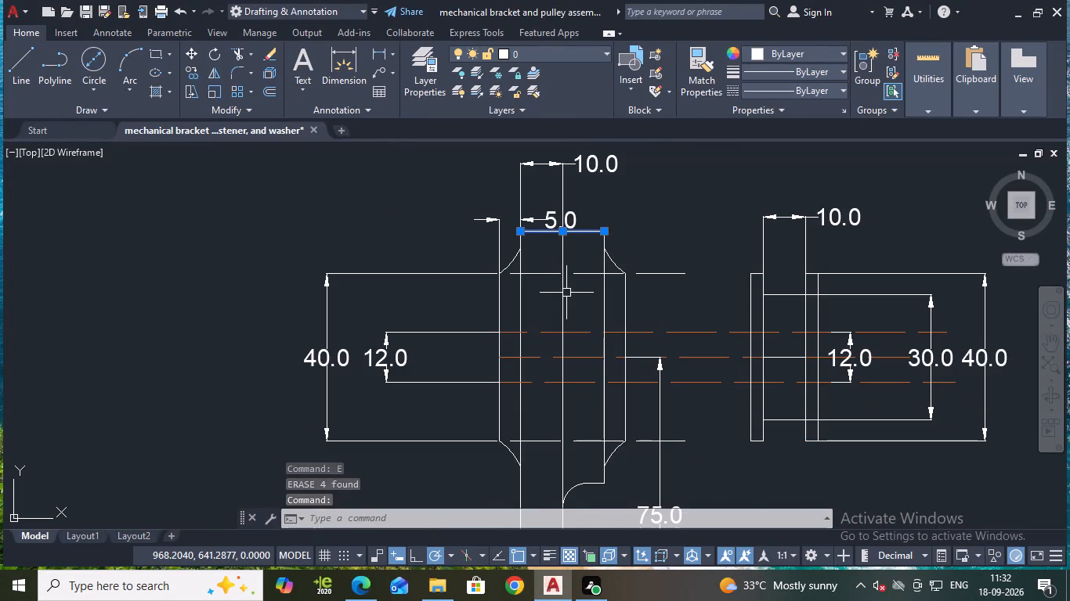
{"action": "left_click", "coordinate": [501, 312]}
{"action": "left_click", "coordinate": [507, 263]}
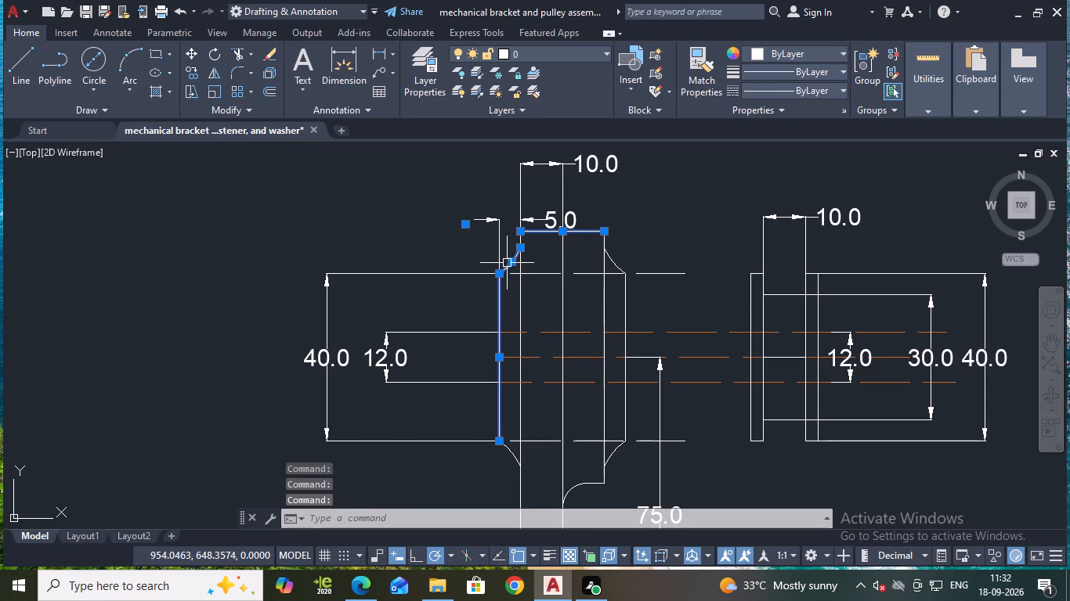
{"action": "left_click", "coordinate": [619, 261]}
{"action": "scroll", "coordinate": [619, 257], "scroll_direction": "up", "scroll_amount": 2}
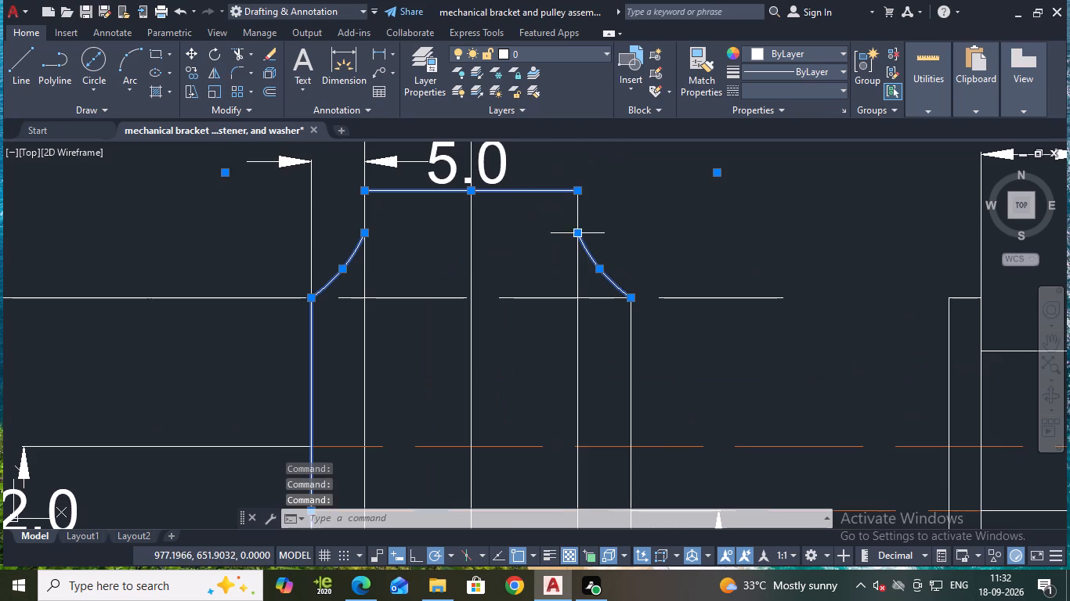
{"action": "left_click", "coordinate": [577, 209]}
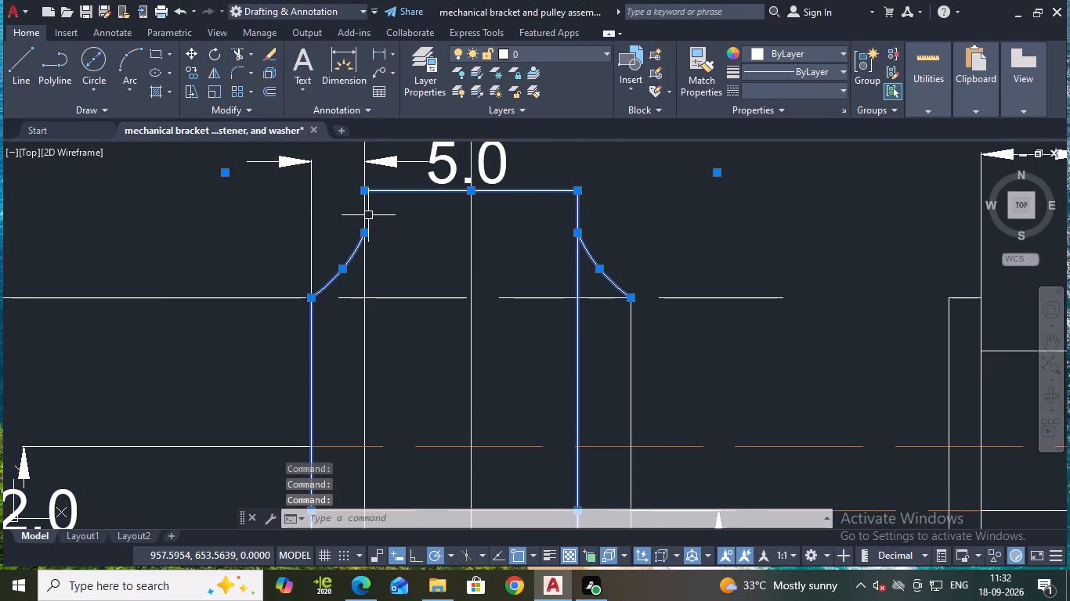
{"action": "left_click", "coordinate": [365, 214]}
{"action": "scroll", "coordinate": [456, 265], "scroll_direction": "down", "scroll_amount": 2}
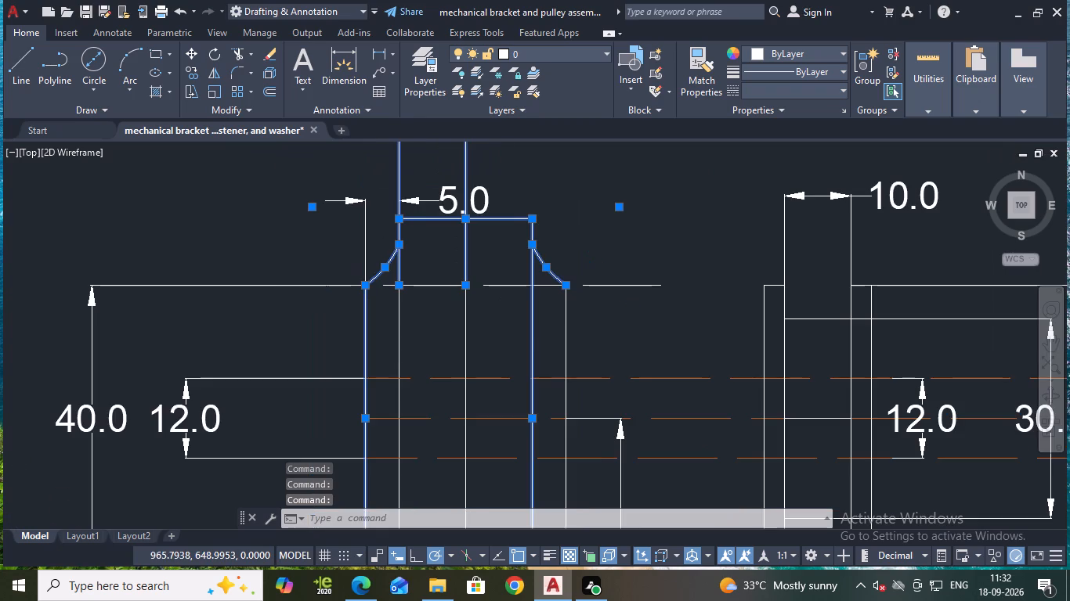
{"action": "key", "text": "Escape"}
{"action": "scroll", "coordinate": [432, 254], "scroll_direction": "up", "scroll_amount": 2}
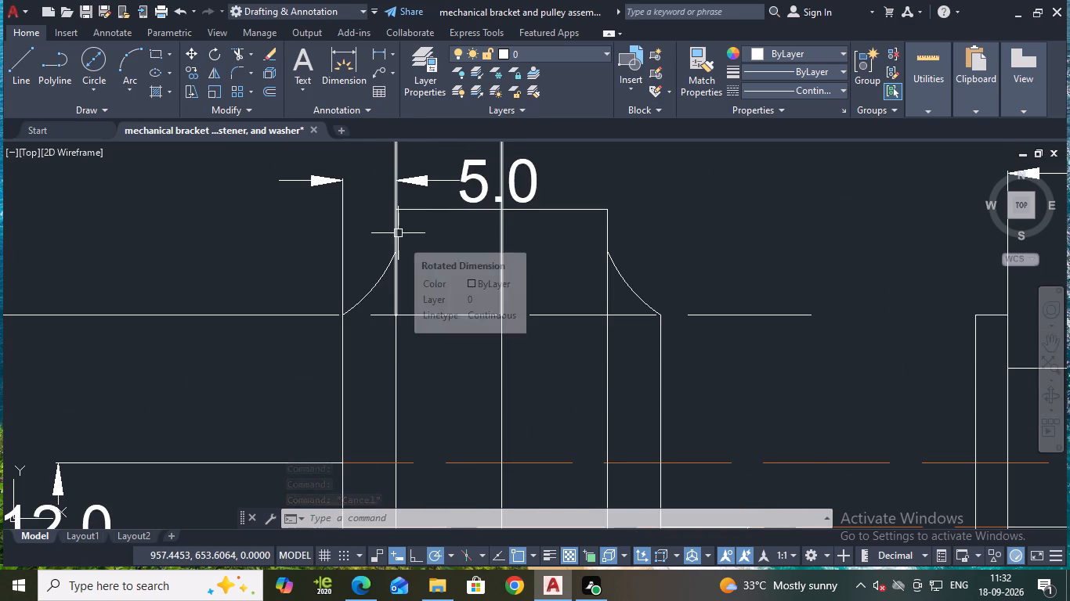
{"action": "scroll", "coordinate": [398, 233], "scroll_direction": "down", "scroll_amount": 2}
{"action": "middle_click_drag", "start_coordinate": [535, 243], "coordinate": [585, 184]}
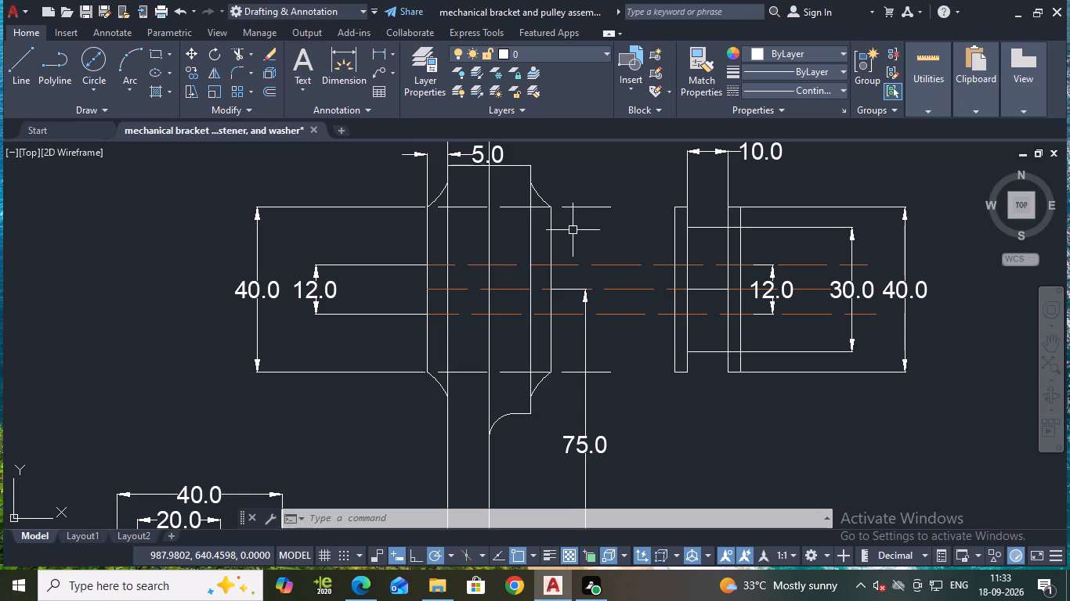
Offset the plan view's vertical edge line by 10 to each side.
{"action": "middle_click_drag", "start_coordinate": [631, 368], "coordinate": [668, 202]}
{"action": "scroll", "coordinate": [645, 300], "scroll_direction": "down", "scroll_amount": 1}
{"action": "middle_click_drag", "start_coordinate": [640, 398], "coordinate": [638, 398]}
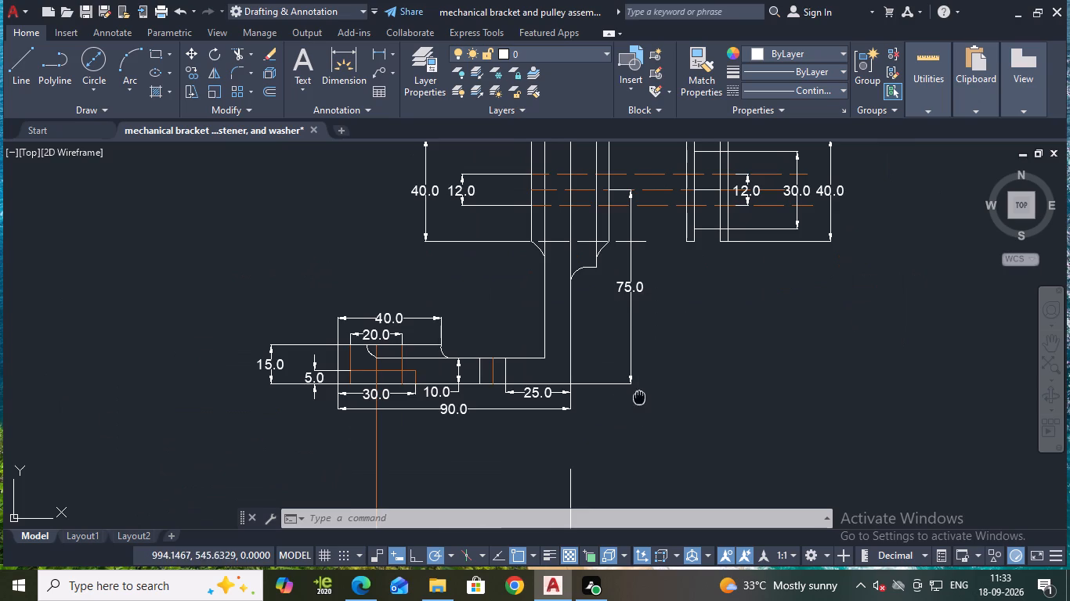
{"action": "middle_click_drag", "start_coordinate": [638, 398], "coordinate": [632, 322]}
{"action": "scroll", "coordinate": [634, 323], "scroll_direction": "down", "scroll_amount": 1}
{"action": "middle_click_drag", "start_coordinate": [625, 354], "coordinate": [639, 293]}
{"action": "scroll", "coordinate": [606, 345], "scroll_direction": "up", "scroll_amount": 2}
{"action": "middle_click_drag", "start_coordinate": [611, 361], "coordinate": [635, 257]}
{"action": "key", "text": "o"}
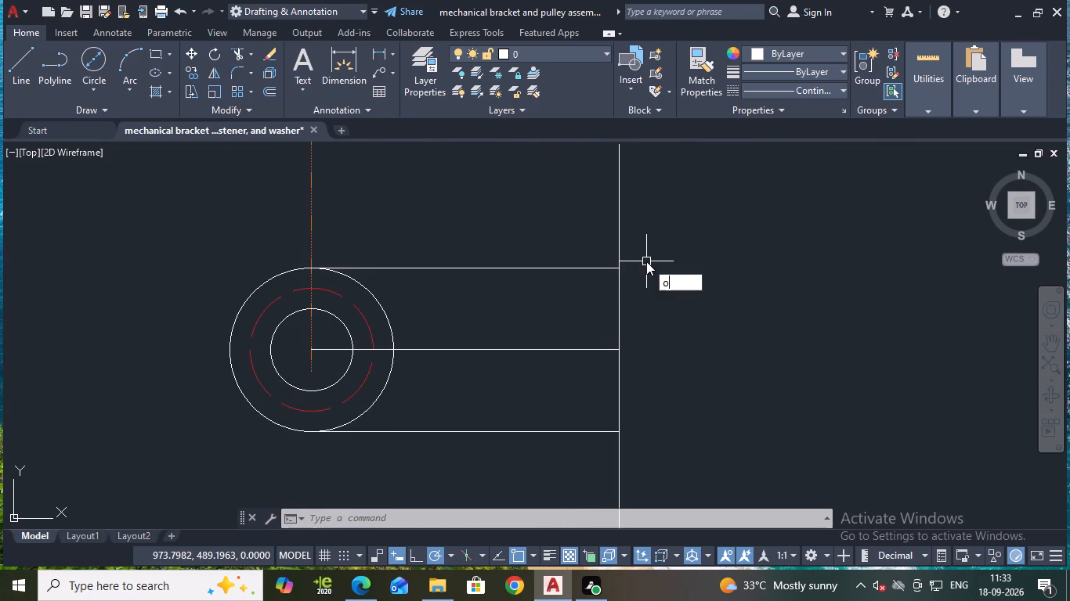
{"action": "key", "text": "Return"}
{"action": "key", "text": "Return"}
{"action": "left_click", "coordinate": [619, 246]}
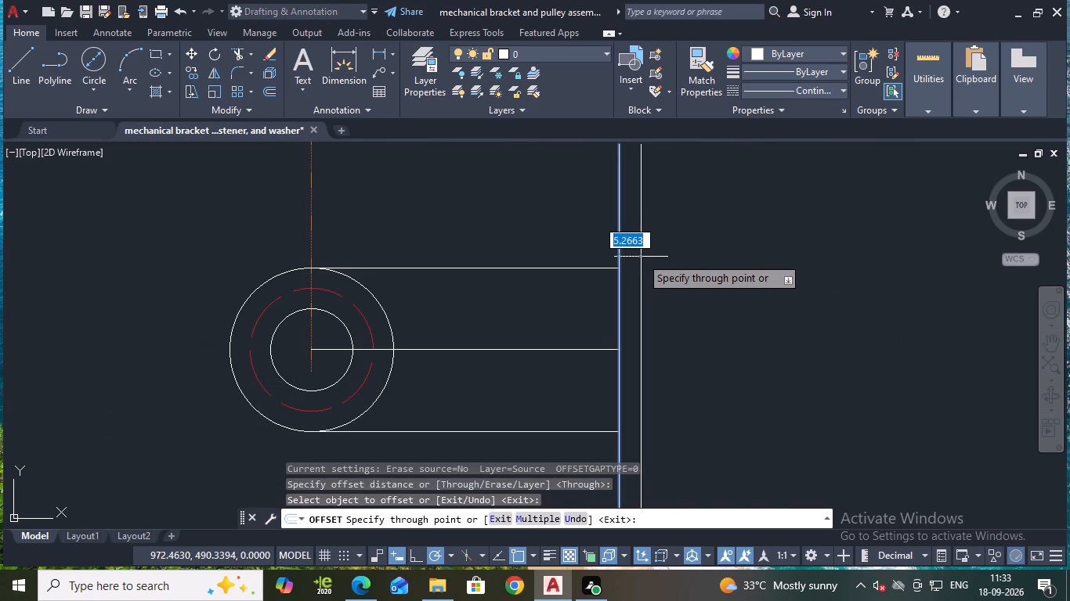
{"action": "type", "text": "10"}
{"action": "key", "text": "Return"}
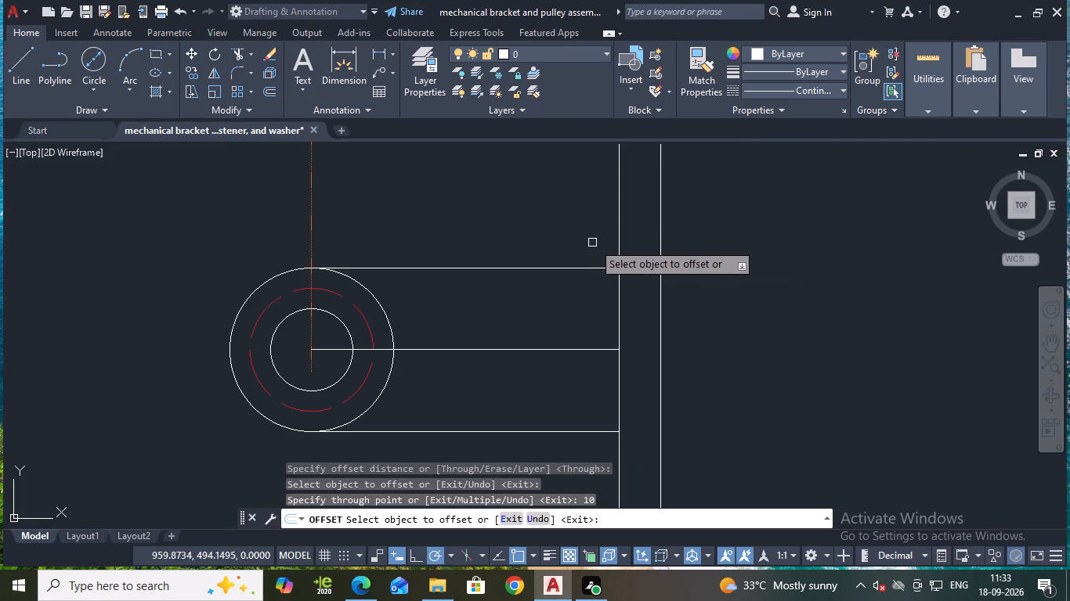
{"action": "left_click", "coordinate": [621, 239]}
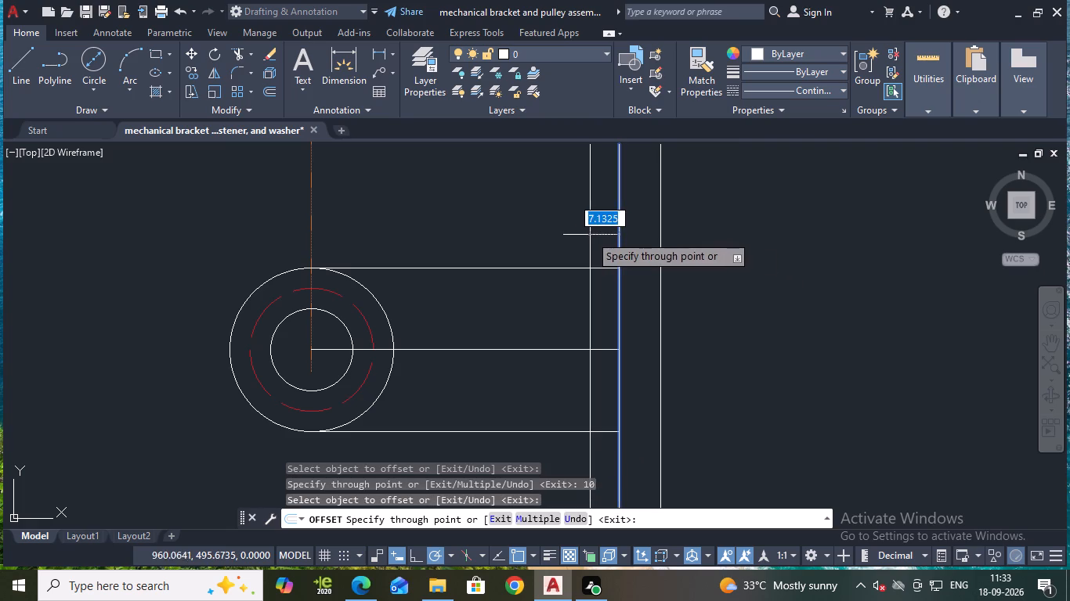
{"action": "type", "text": "10"}
{"action": "key", "text": "Return"}
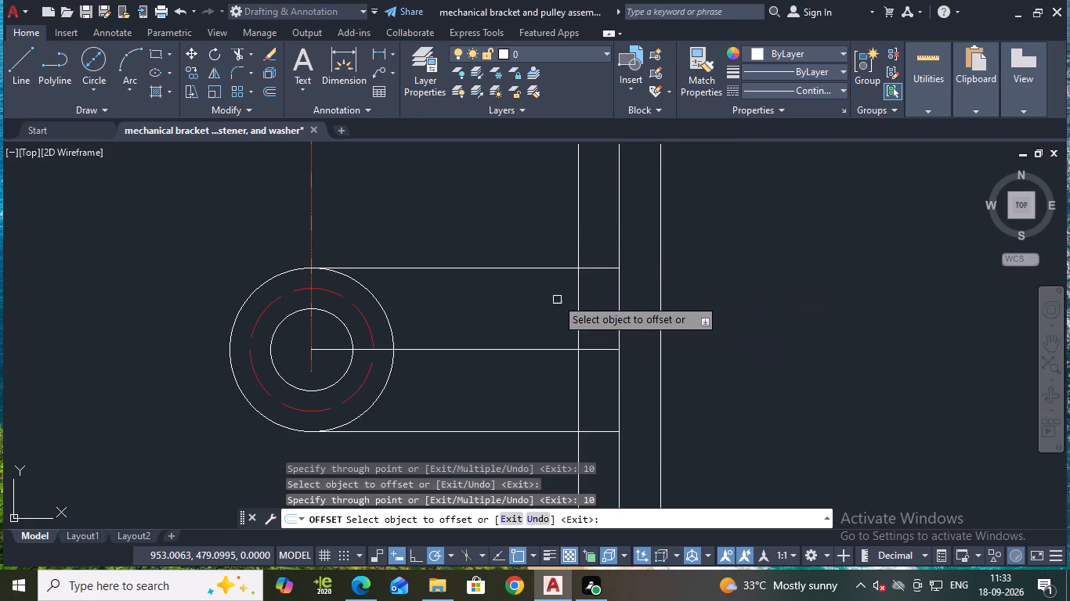
Offset the circles' horizontal centre line by 45 both above and below.
{"action": "left_click", "coordinate": [533, 350]}
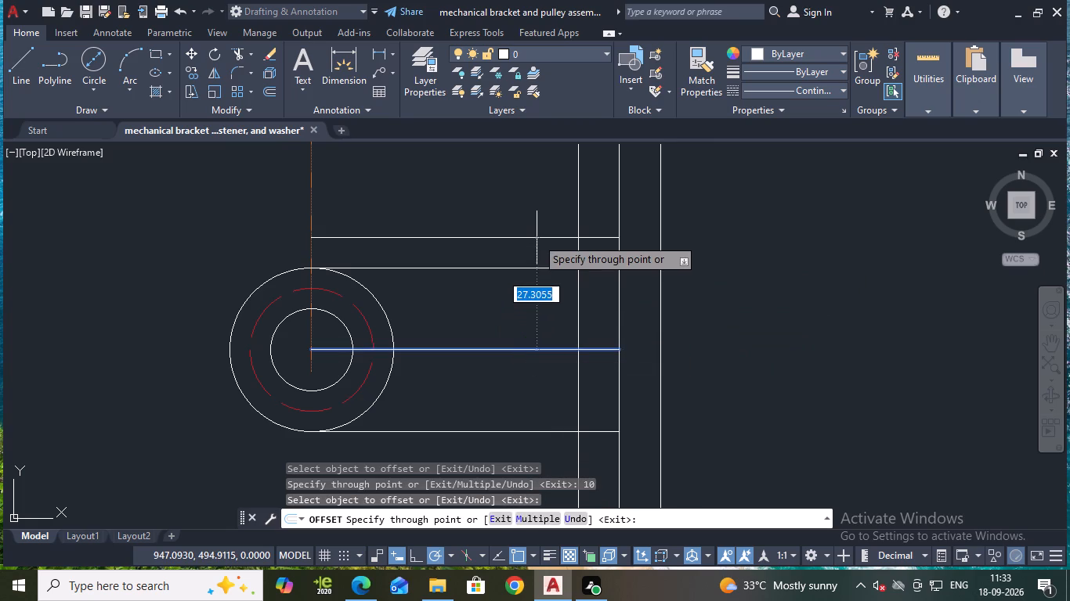
{"action": "key", "text": "4"}
{"action": "key", "text": "5"}
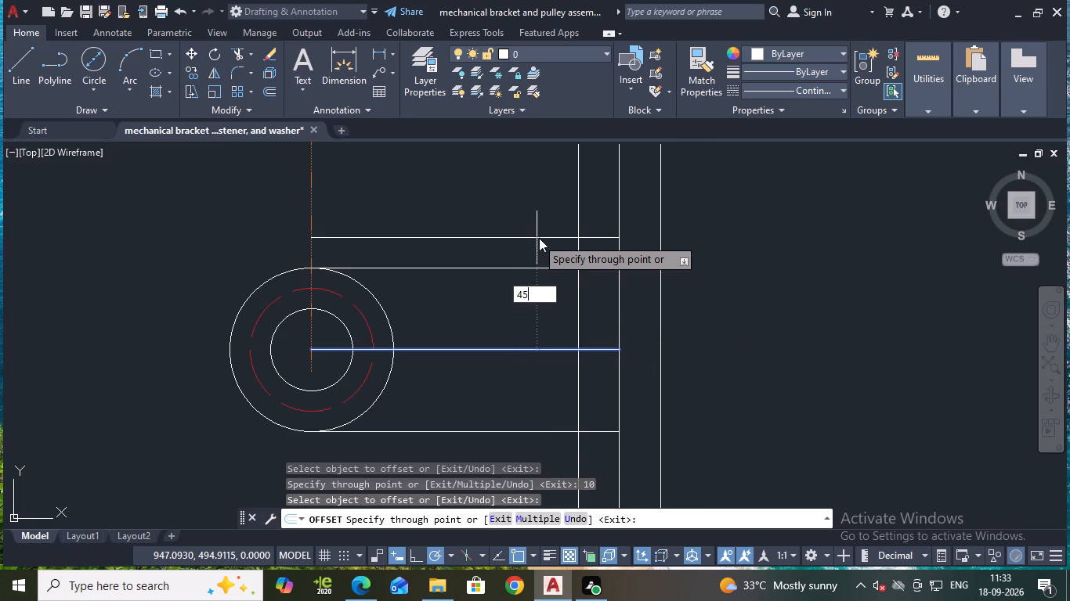
{"action": "key", "text": "Return"}
{"action": "left_click", "coordinate": [530, 346]}
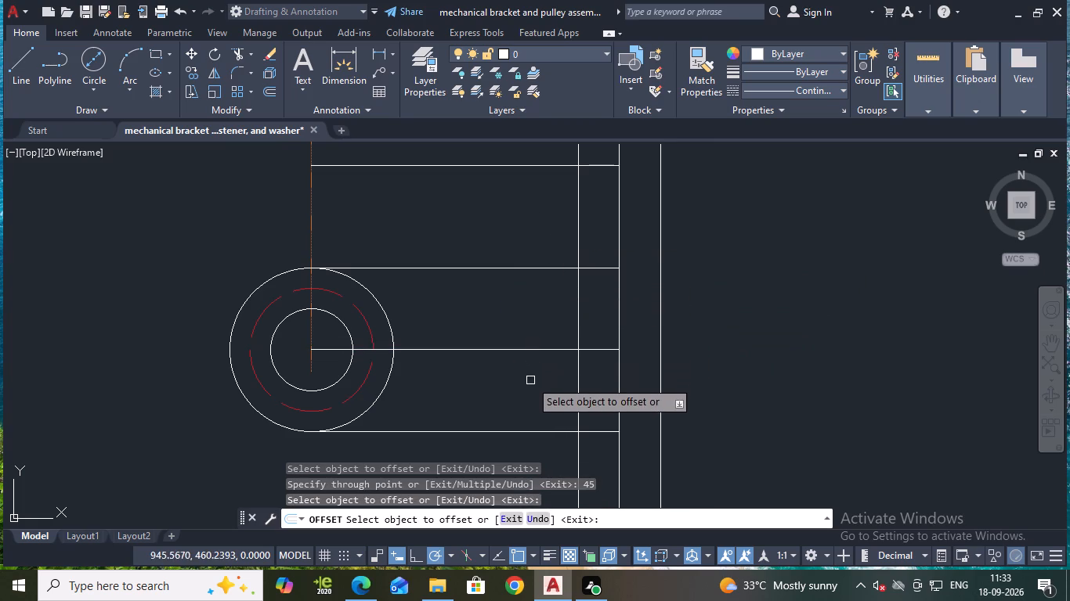
{"action": "left_click", "coordinate": [509, 352]}
{"action": "type", "text": "45"}
{"action": "key", "text": "Return"}
{"action": "scroll", "coordinate": [518, 358], "scroll_direction": "down", "scroll_amount": 2}
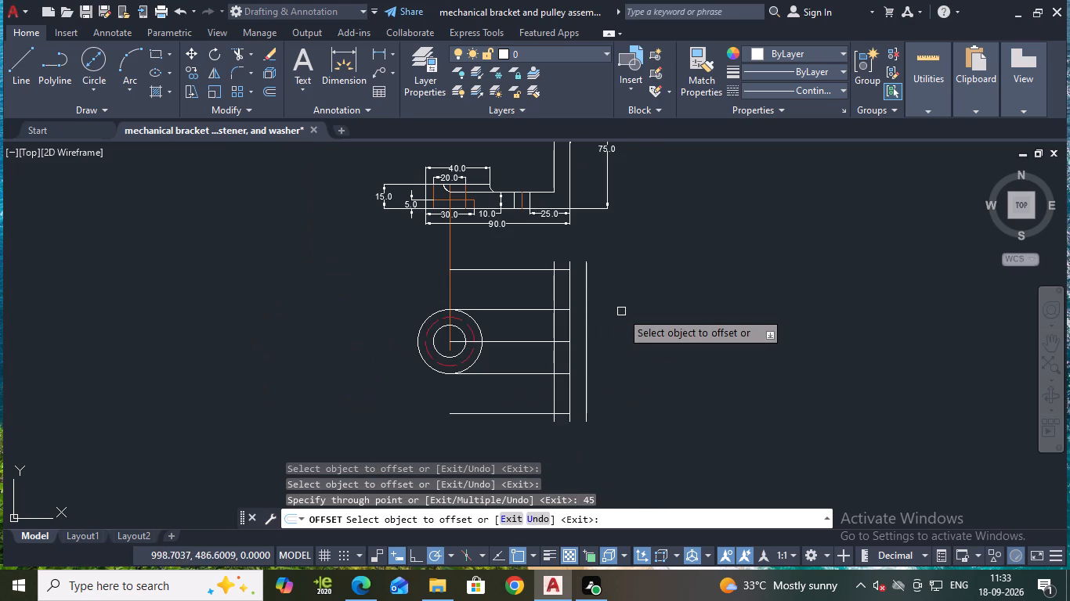
{"action": "middle_click_drag", "start_coordinate": [618, 325], "coordinate": [613, 255]}
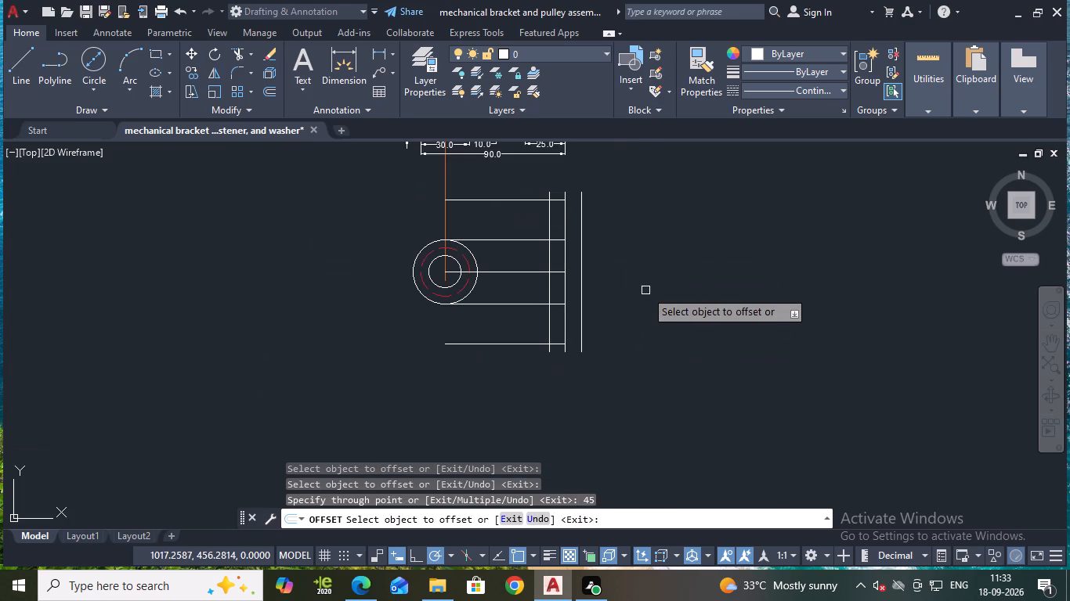
{"action": "middle_click_drag", "start_coordinate": [633, 247], "coordinate": [641, 279]}
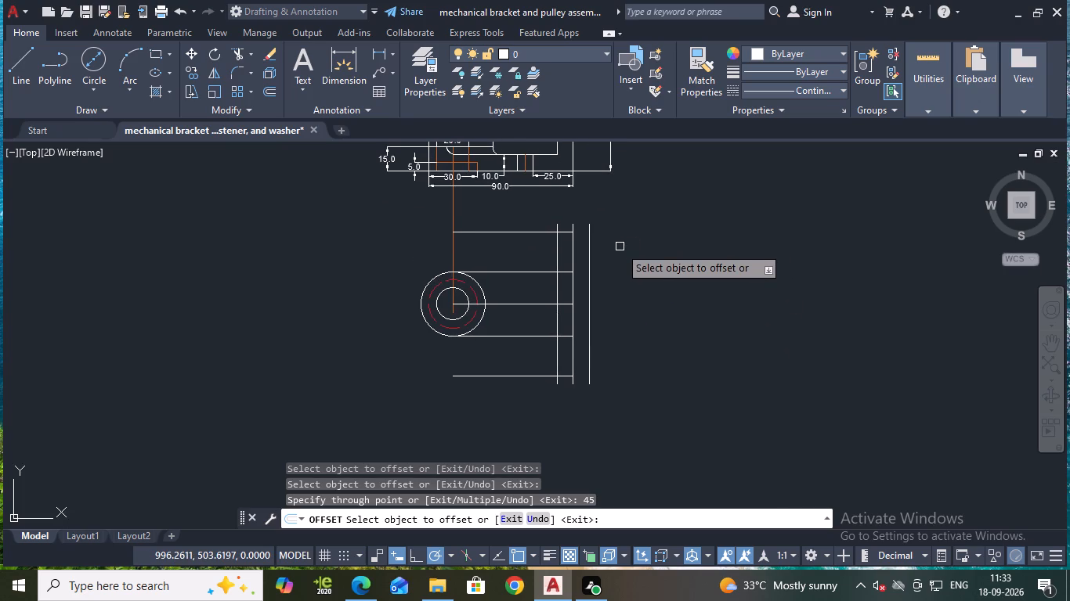
{"action": "scroll", "coordinate": [620, 247], "scroll_direction": "up", "scroll_amount": 1}
{"action": "middle_click_drag", "start_coordinate": [620, 255], "coordinate": [610, 344]}
{"action": "key", "text": "Escape"}
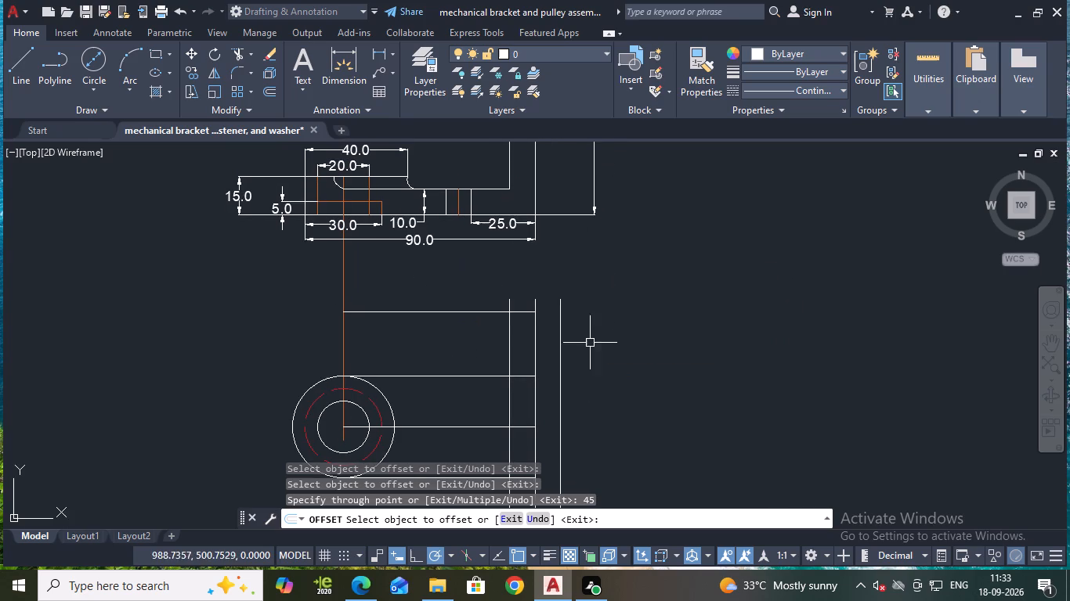
Draw a slanted line from the uppermost offset line, aligned below the base hole's edge nearest the 25.0 dimension, to the outer circle's top.
{"action": "left_click", "coordinate": [23, 67]}
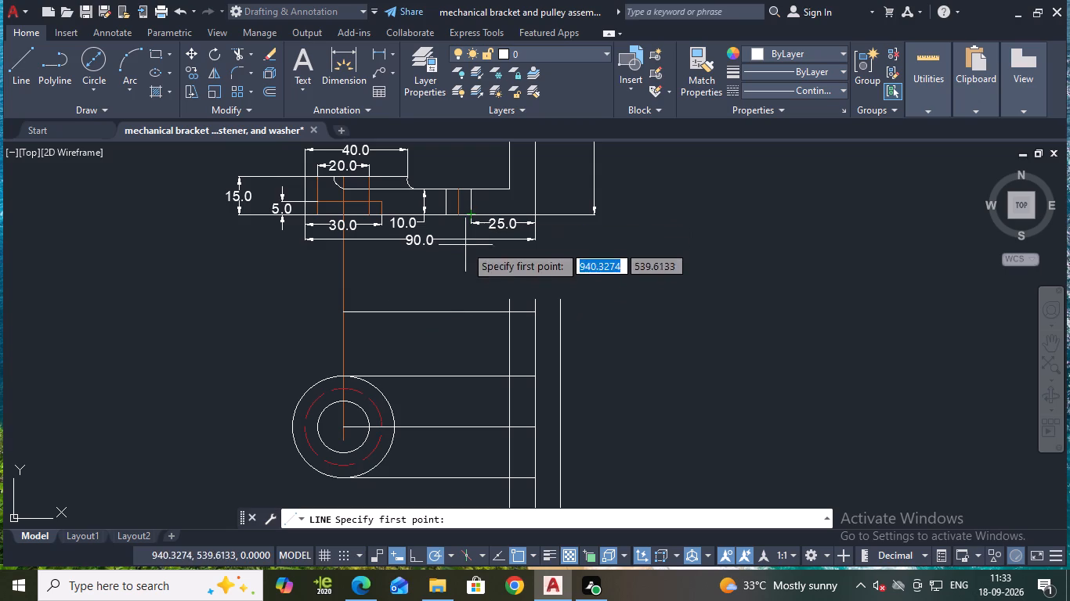
{"action": "left_click", "coordinate": [470, 312]}
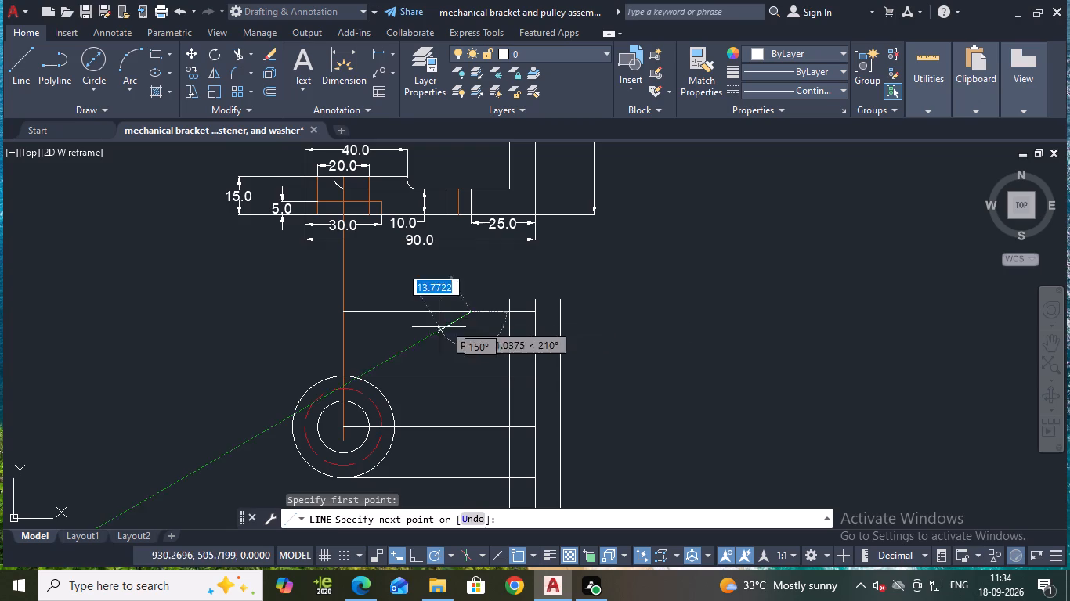
{"action": "scroll", "coordinate": [343, 379], "scroll_direction": "up", "scroll_amount": 3}
{"action": "left_click", "coordinate": [335, 369]}
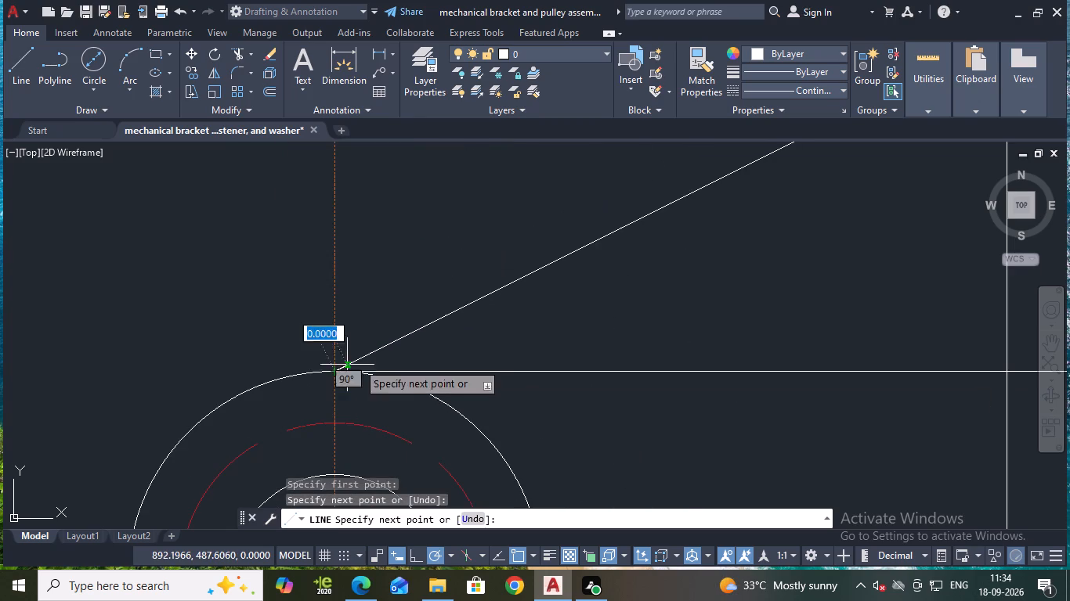
{"action": "scroll", "coordinate": [462, 304], "scroll_direction": "down", "scroll_amount": 3}
{"action": "key", "text": "Escape"}
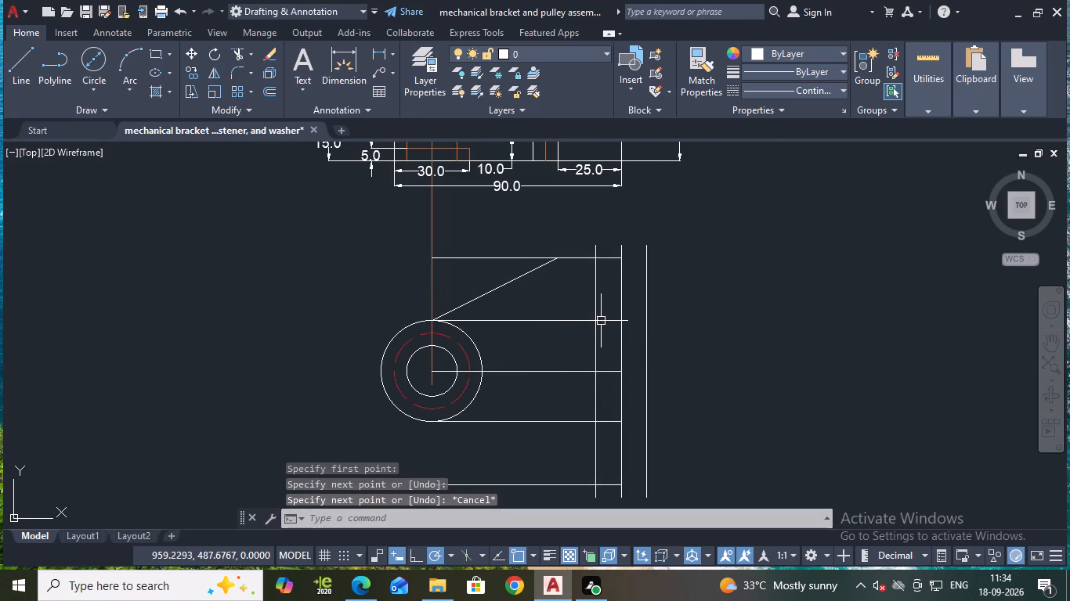
Trim the uppermost horizontal line to between the slanted line and the inner vertical line, and trim that vertical line's upper overhang.
{"action": "type", "text": "tr"}
{"action": "key", "text": "Return"}
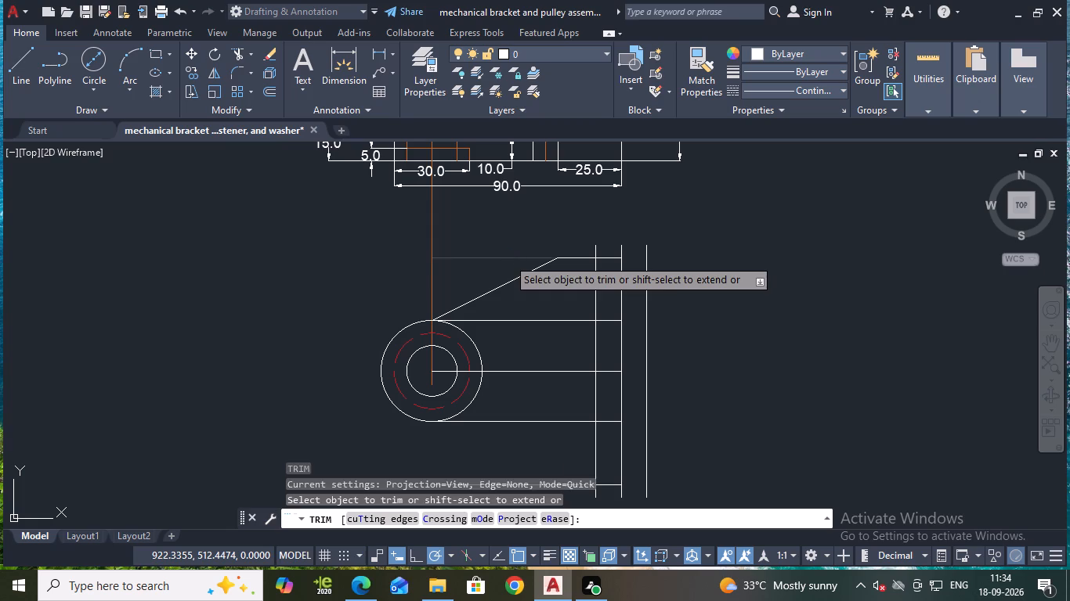
{"action": "left_click", "coordinate": [508, 258]}
{"action": "left_click", "coordinate": [598, 253]}
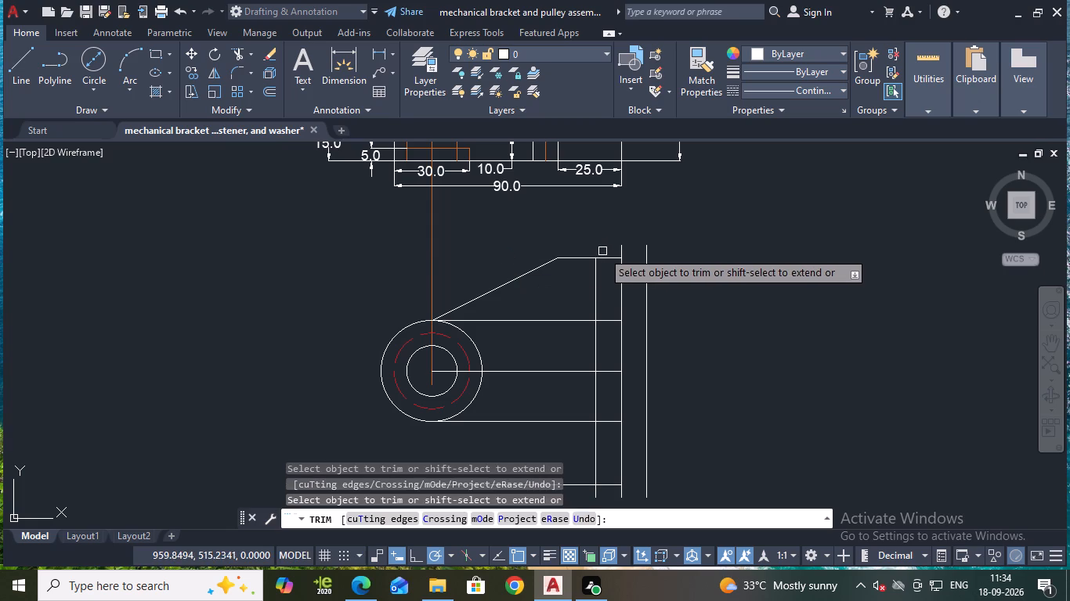
{"action": "left_click", "coordinate": [620, 254]}
{"action": "left_click", "coordinate": [616, 246]}
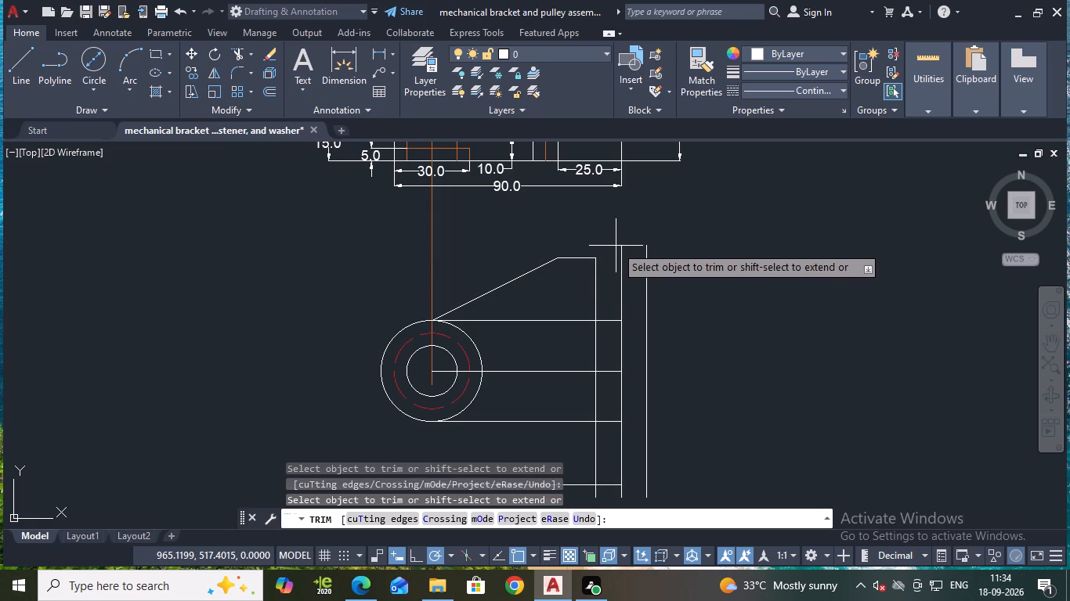
{"action": "key", "text": "Escape"}
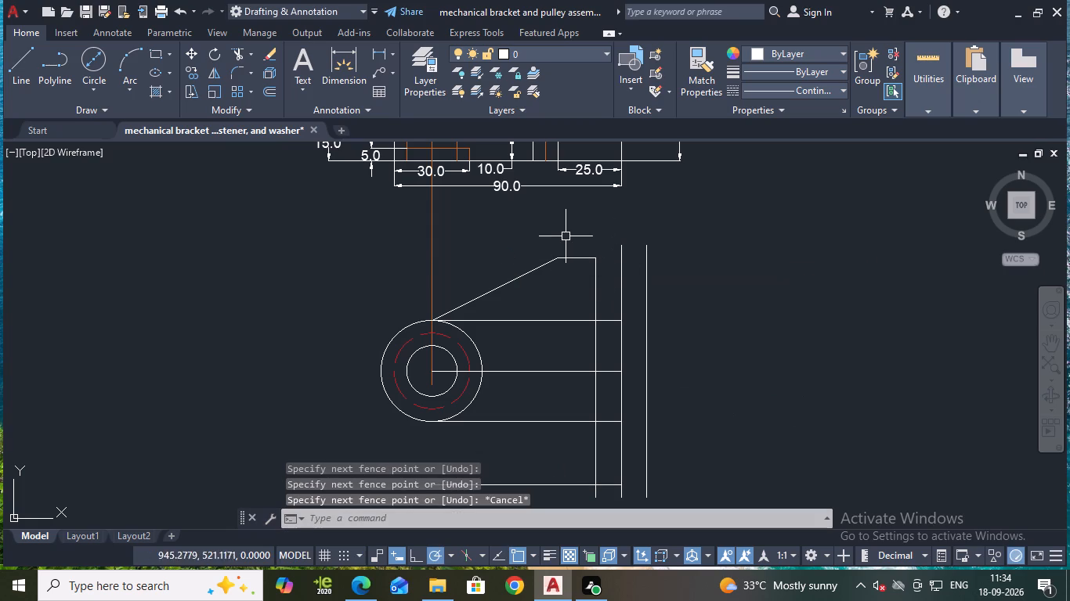
Stretch the plan view's uppermost horizontal line so it ends at the outermost vertical line.
{"action": "left_click", "coordinate": [578, 259]}
{"action": "left_click", "coordinate": [594, 257]}
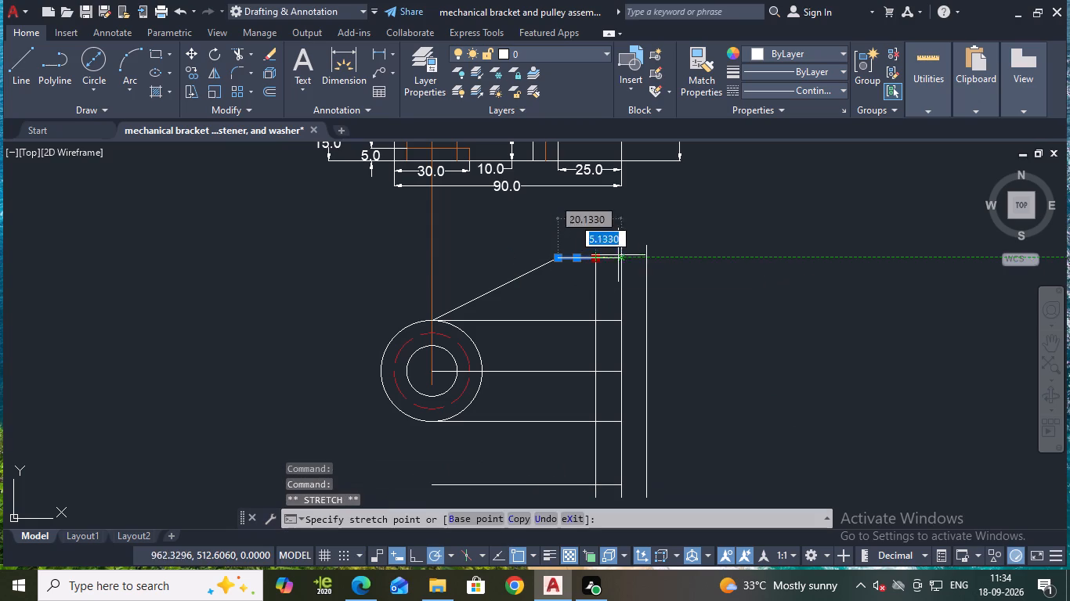
{"action": "left_click", "coordinate": [644, 259]}
{"action": "key", "text": "Escape"}
Trim the upper overhangs of the middle and outermost vertical lines above the uppermost horizontal line.
{"action": "key", "text": "t"}
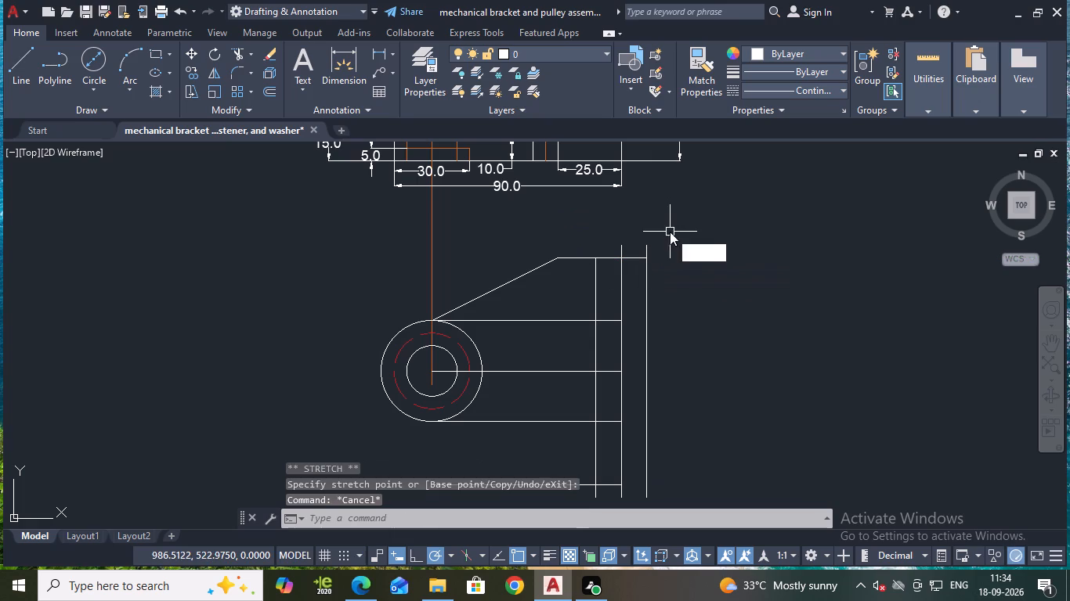
{"action": "key", "text": "r"}
{"action": "key", "text": "Return"}
{"action": "left_click", "coordinate": [645, 247]}
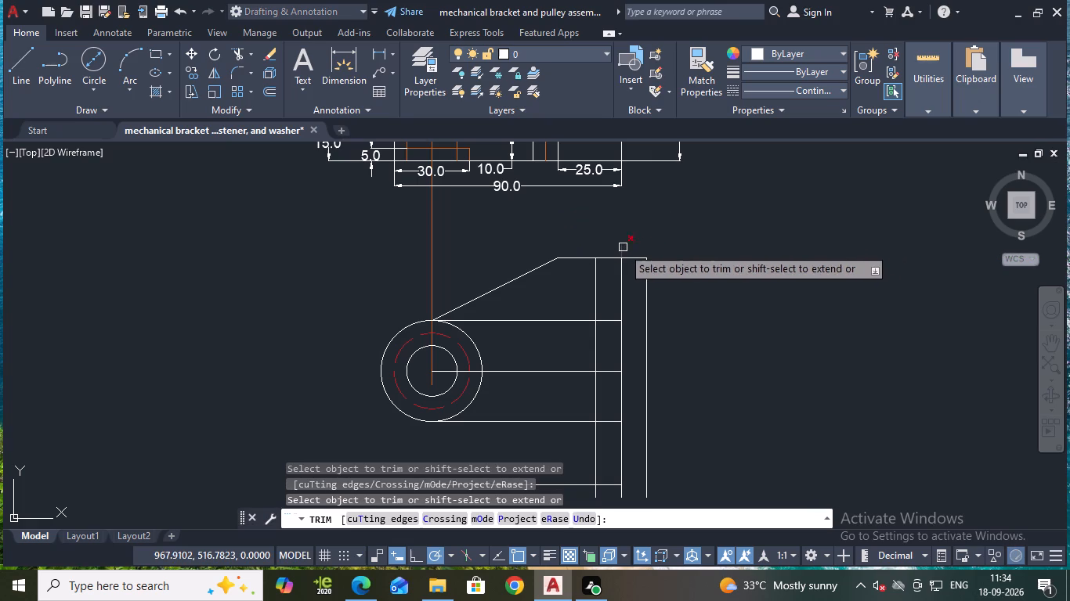
{"action": "left_click", "coordinate": [622, 247]}
{"action": "middle_click_drag", "start_coordinate": [696, 278], "coordinate": [660, 235]}
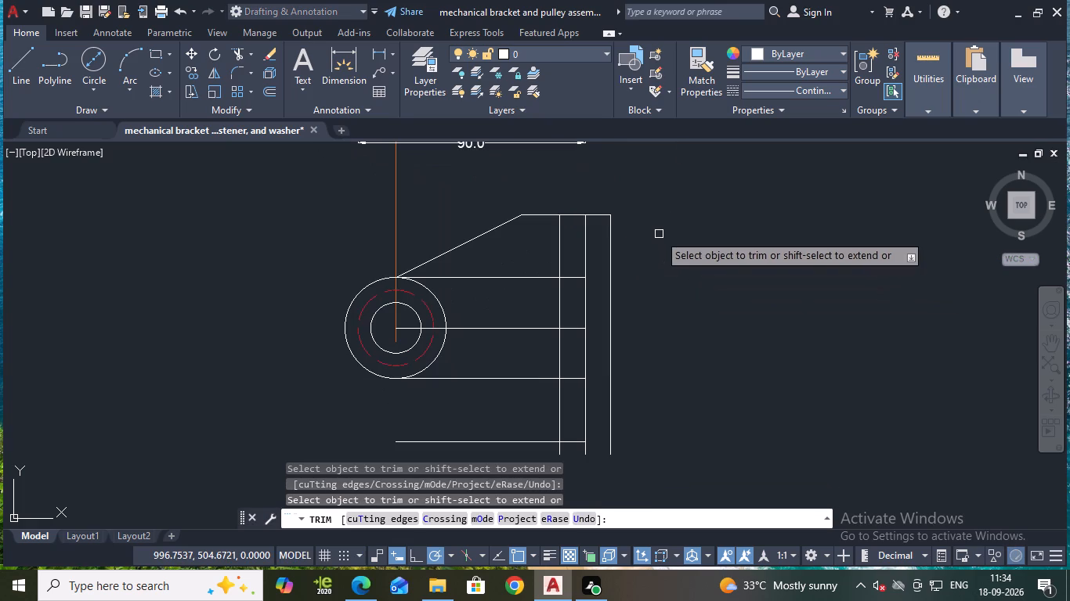
{"action": "key", "text": "Escape"}
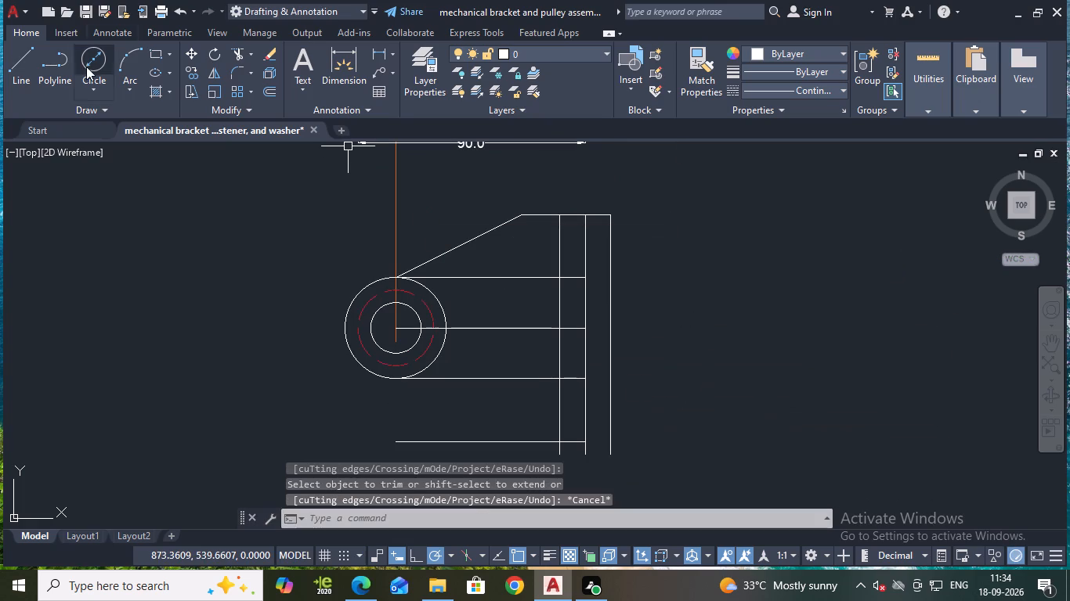
Draw a vertical construction line from the slanted line's upper end down past the lowest horizontal line.
{"action": "left_click", "coordinate": [14, 60]}
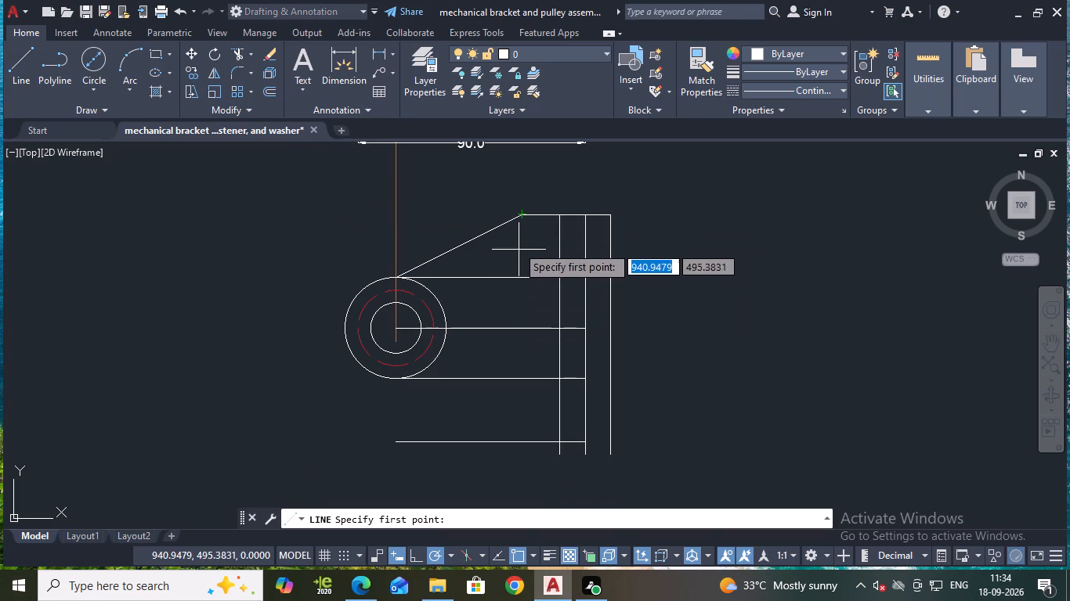
{"action": "left_click", "coordinate": [521, 217]}
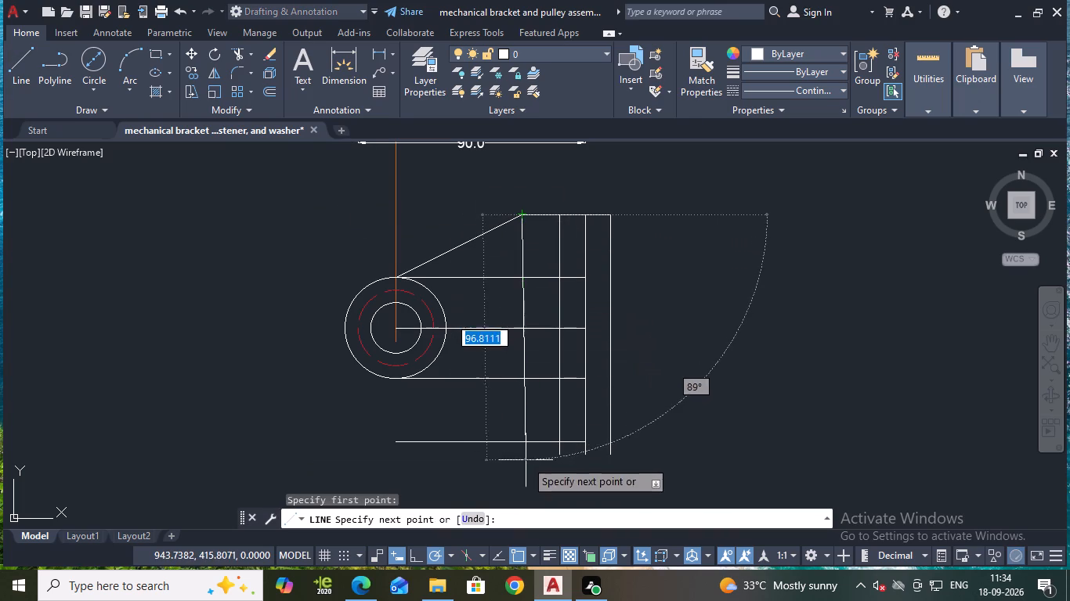
{"action": "left_click", "coordinate": [522, 461]}
{"action": "key", "text": "Escape"}
Trim away the construction line's portion between the two horizontal lines at the outer circle's top and bottom.
{"action": "type", "text": "tr"}
{"action": "key", "text": "Return"}
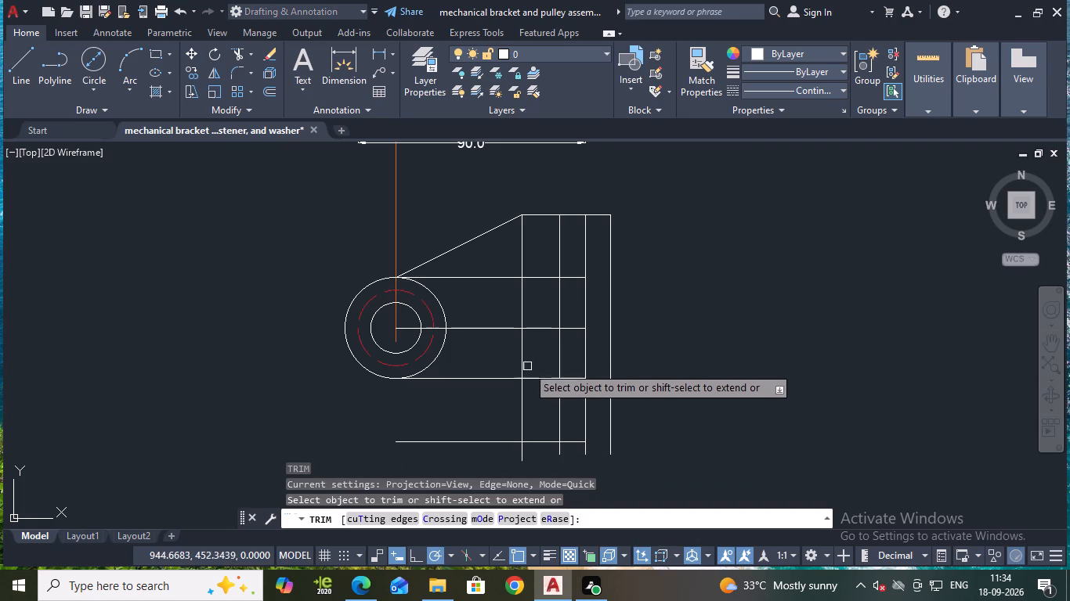
{"action": "left_click", "coordinate": [519, 357]}
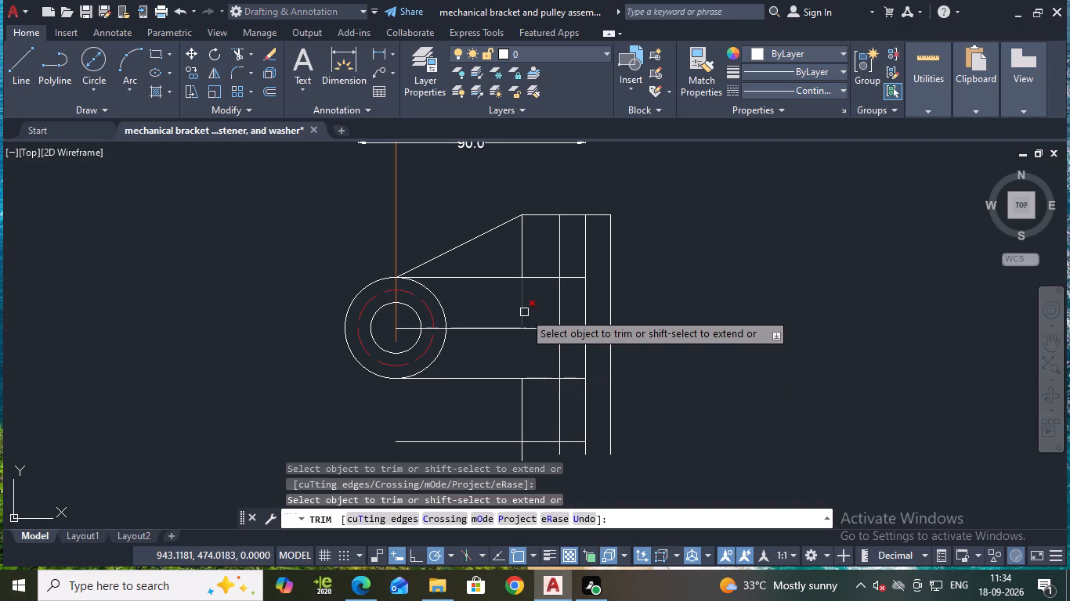
{"action": "left_click", "coordinate": [524, 312]}
{"action": "key", "text": "Escape"}
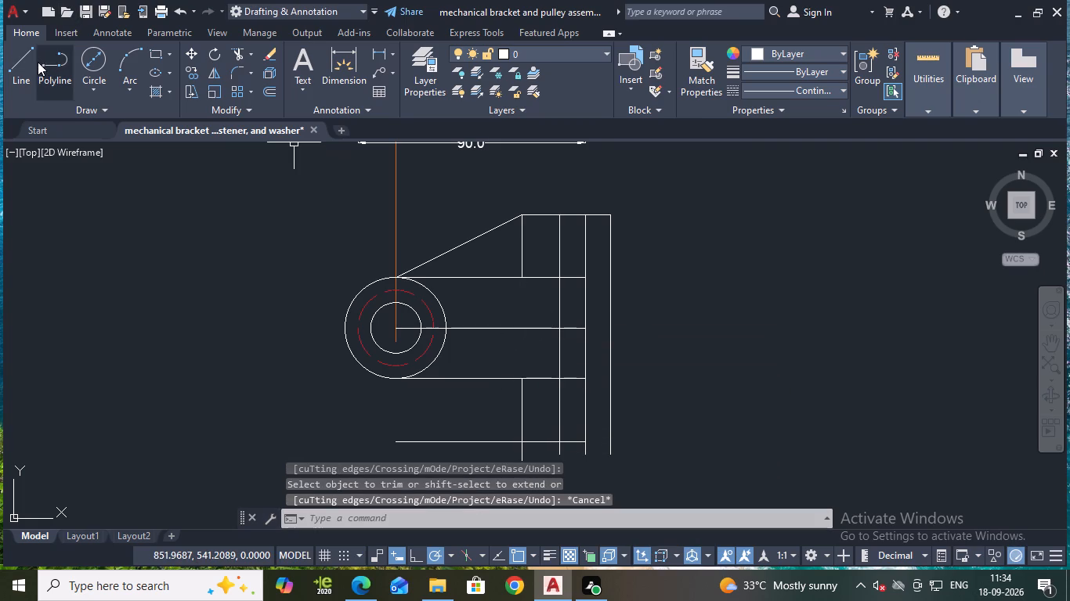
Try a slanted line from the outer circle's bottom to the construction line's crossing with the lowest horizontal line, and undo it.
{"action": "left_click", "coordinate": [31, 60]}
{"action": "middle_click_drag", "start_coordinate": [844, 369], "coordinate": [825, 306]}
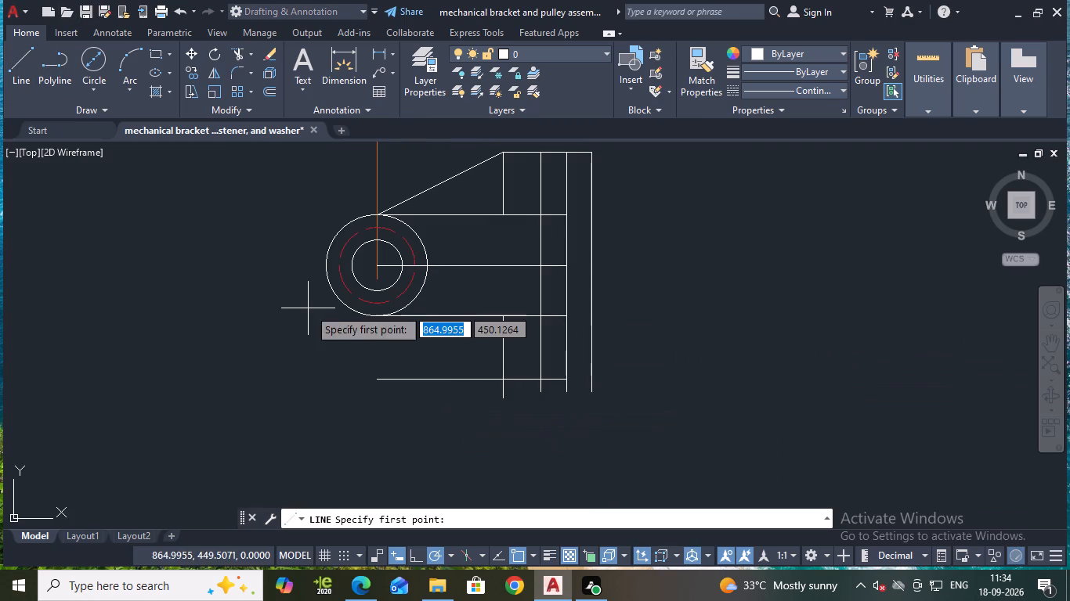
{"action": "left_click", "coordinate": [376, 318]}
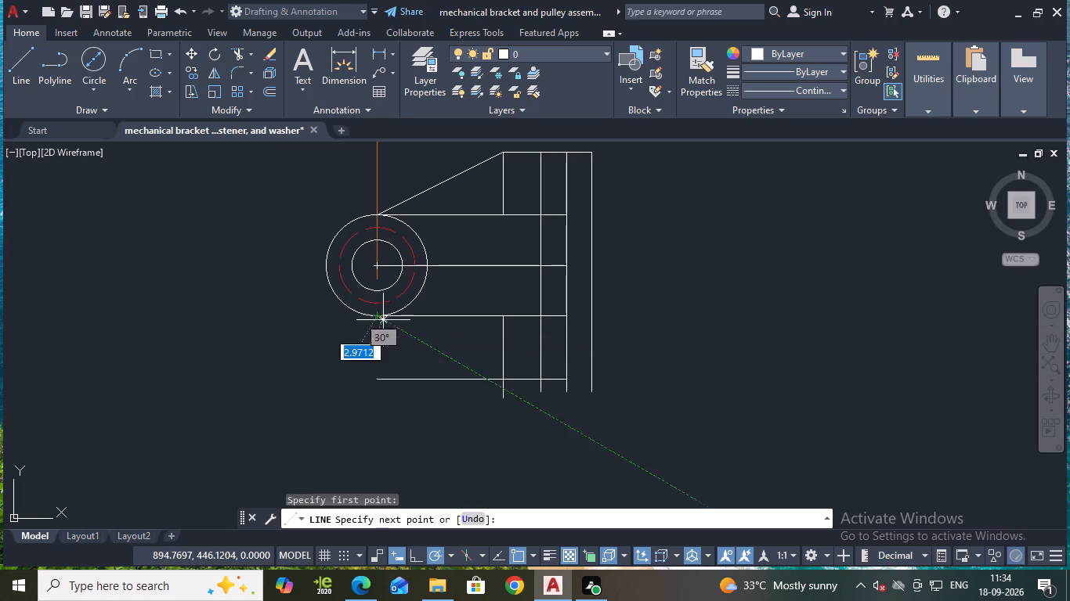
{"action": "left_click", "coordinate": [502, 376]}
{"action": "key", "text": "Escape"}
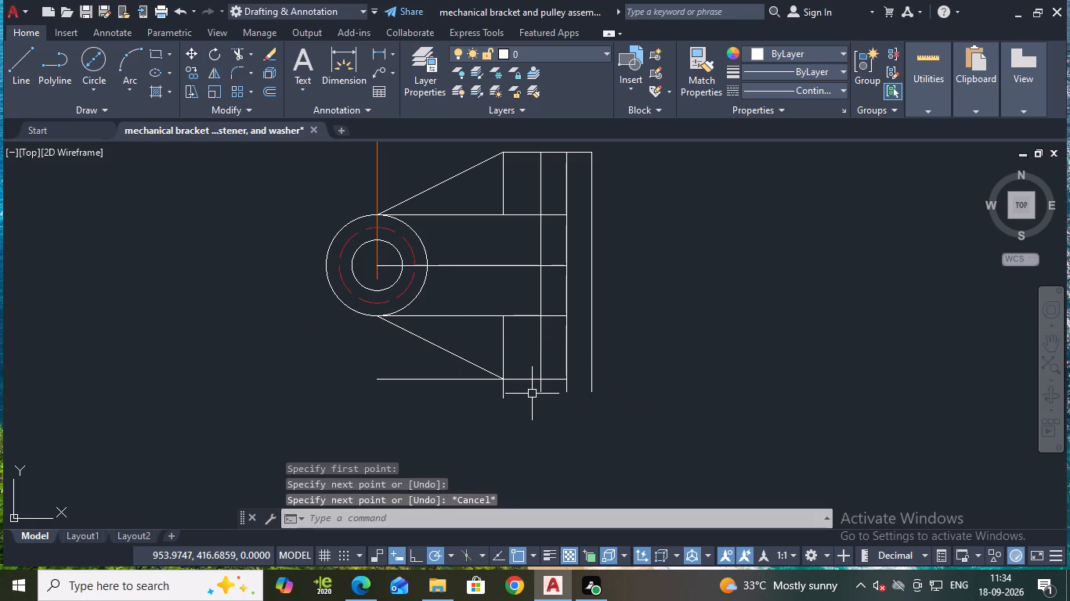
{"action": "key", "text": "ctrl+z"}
Draw a slanted line from the outer circle's bottom to the construction line's intersection with the lowest horizontal line.
{"action": "left_click", "coordinate": [21, 58]}
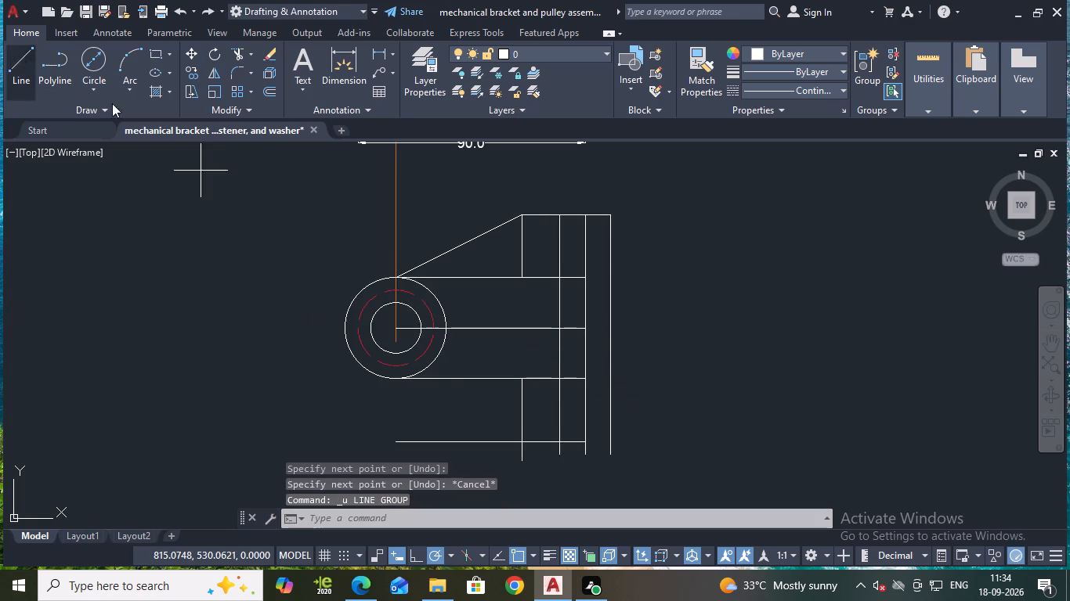
{"action": "left_click", "coordinate": [395, 380]}
{"action": "scroll", "coordinate": [549, 447], "scroll_direction": "up", "scroll_amount": 2}
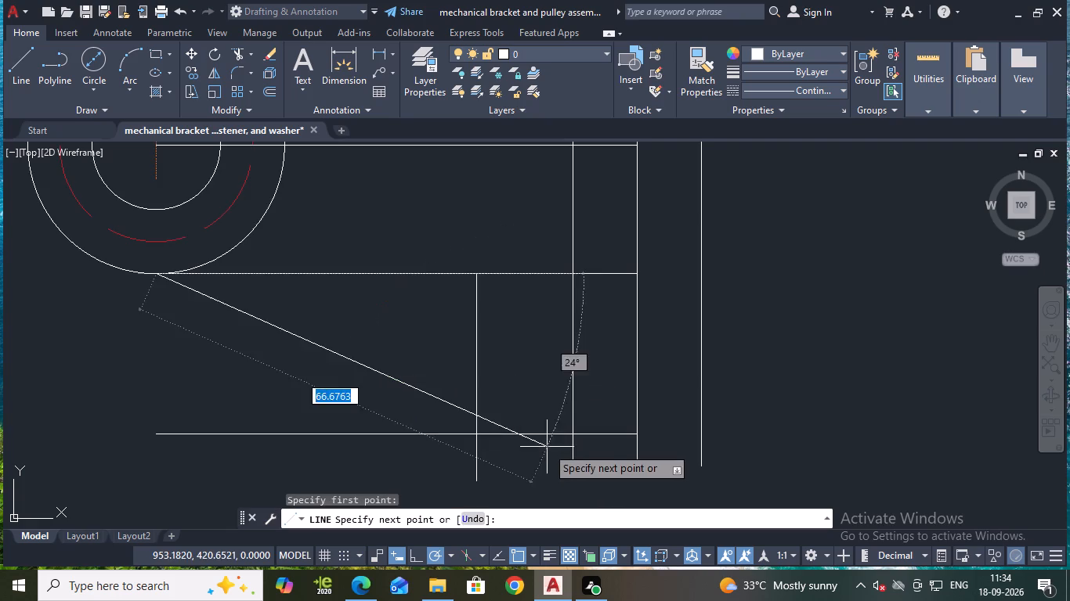
{"action": "left_click", "coordinate": [476, 437]}
{"action": "scroll", "coordinate": [498, 391], "scroll_direction": "down", "scroll_amount": 2}
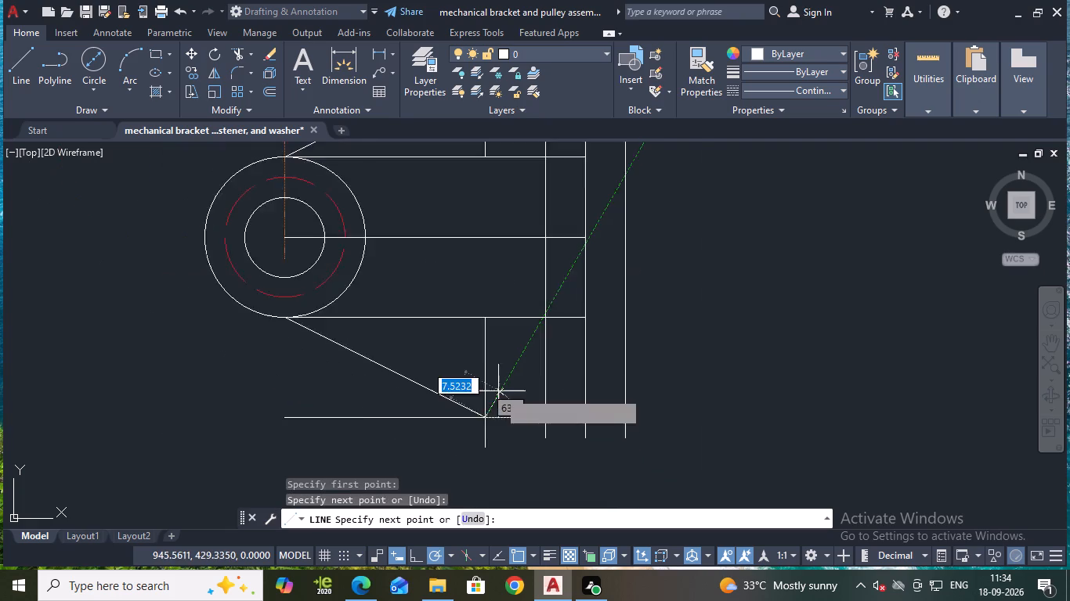
{"action": "key", "text": "Escape"}
Trim the lowest horizontal line's overhang beyond the lower slanted line and remove all remaining pieces of the vertical construction line.
{"action": "type", "text": "tr"}
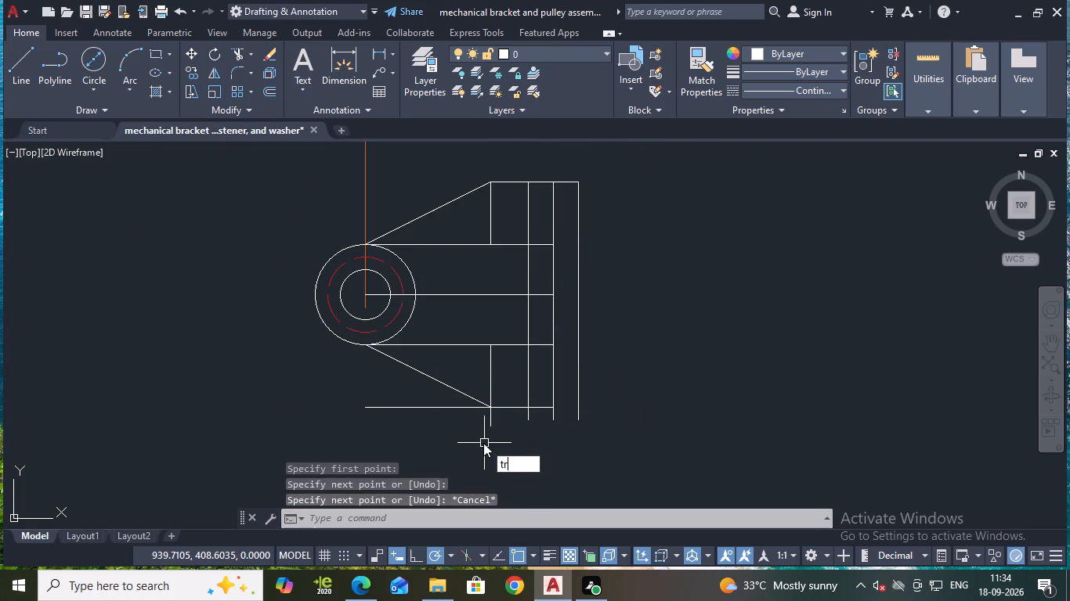
{"action": "key", "text": "Return"}
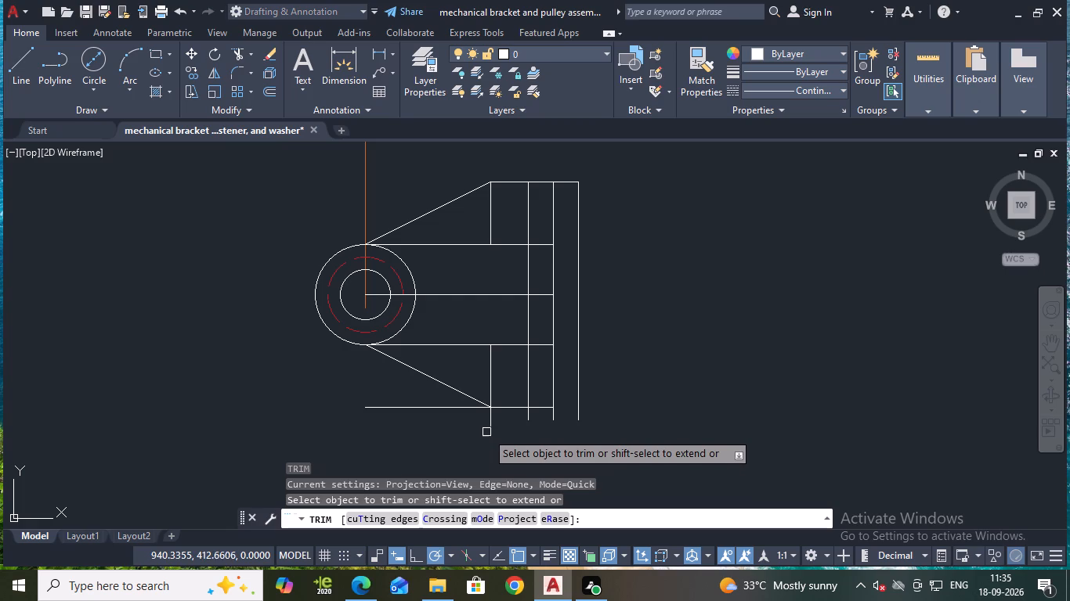
{"action": "left_click", "coordinate": [489, 429]}
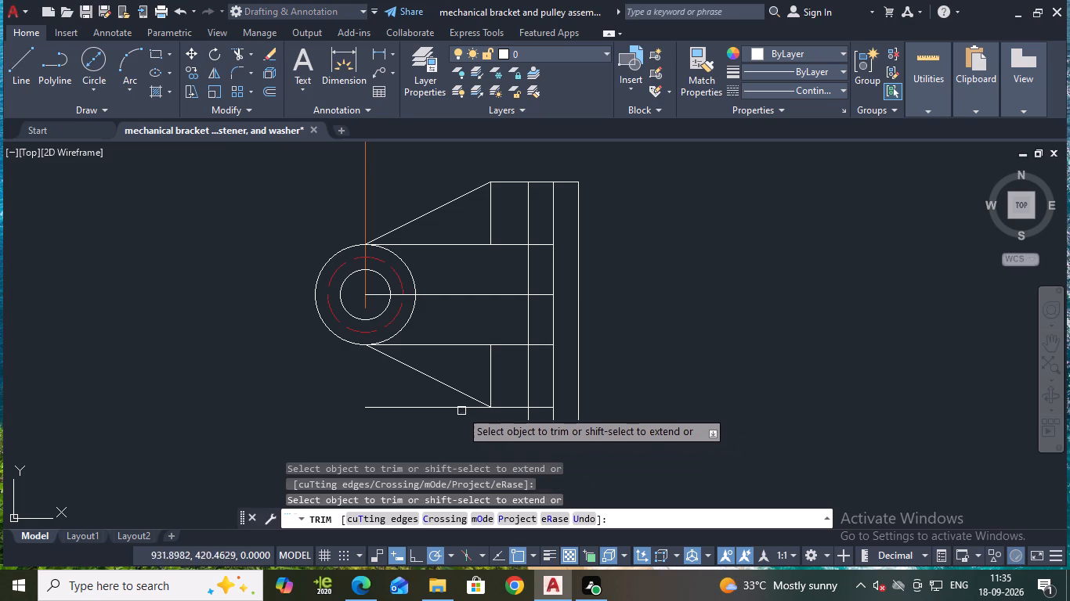
{"action": "left_click", "coordinate": [458, 408]}
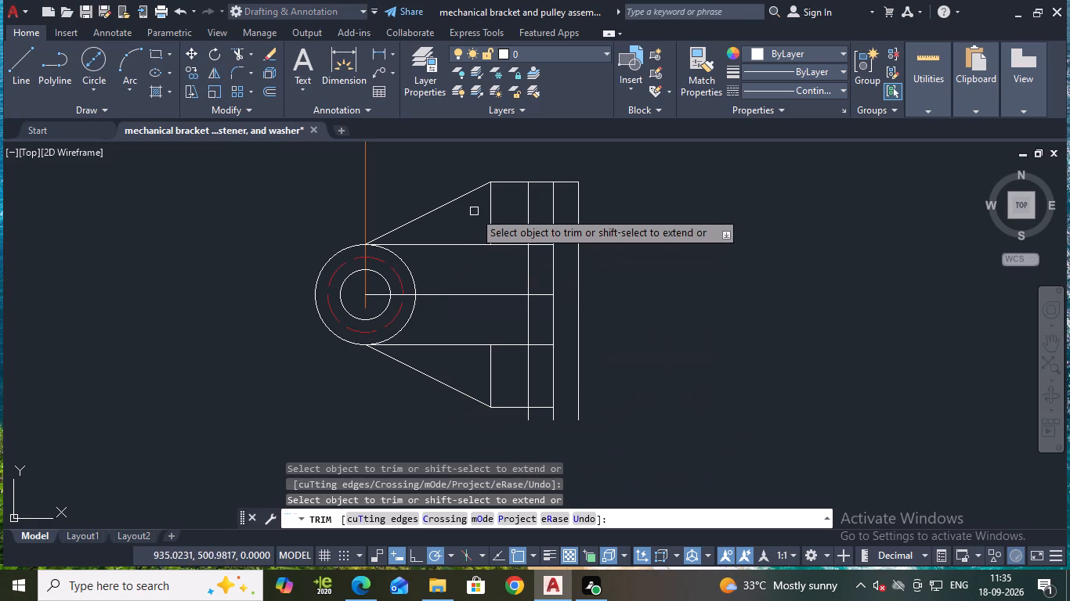
{"action": "left_click", "coordinate": [490, 205]}
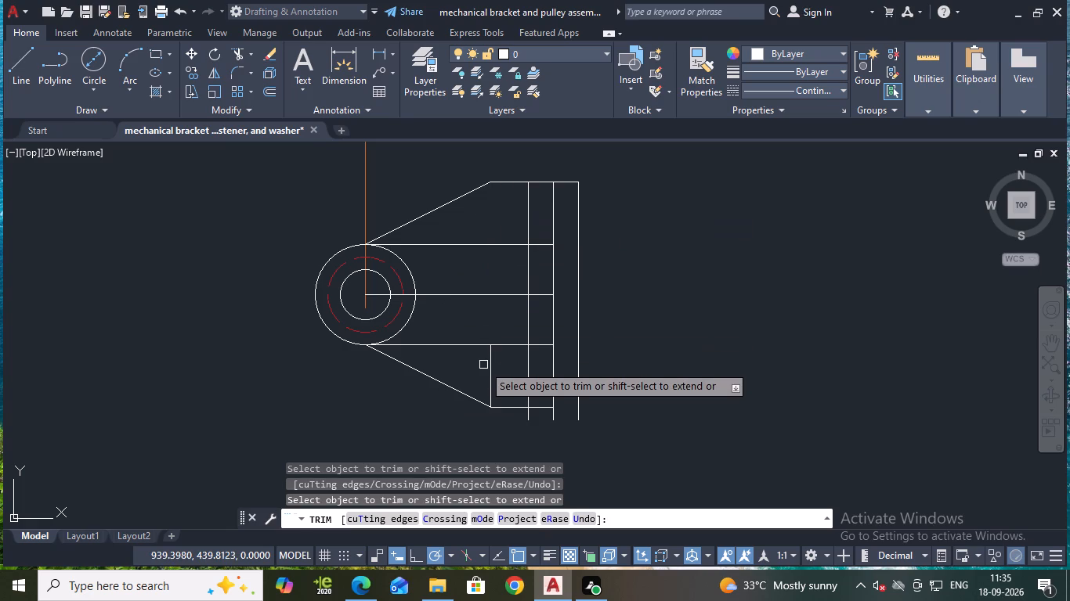
{"action": "left_click", "coordinate": [488, 368]}
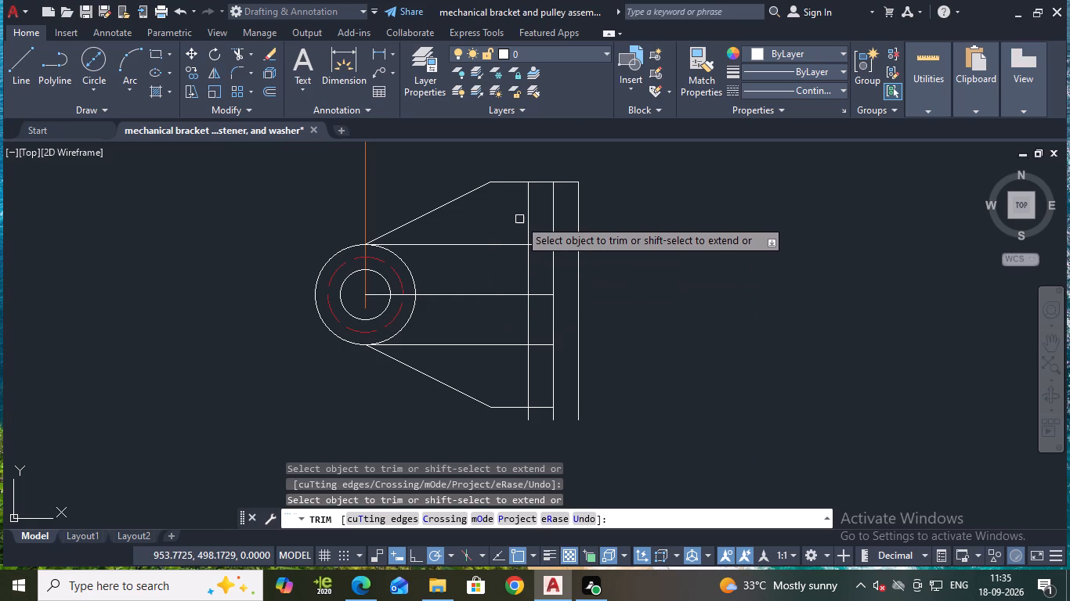
{"action": "key", "text": "Escape"}
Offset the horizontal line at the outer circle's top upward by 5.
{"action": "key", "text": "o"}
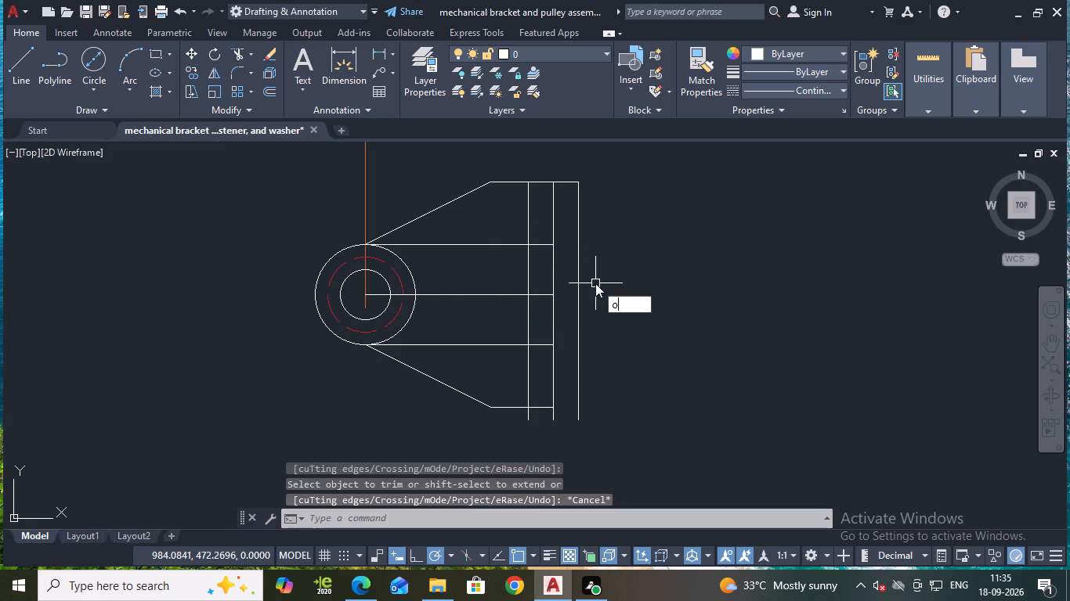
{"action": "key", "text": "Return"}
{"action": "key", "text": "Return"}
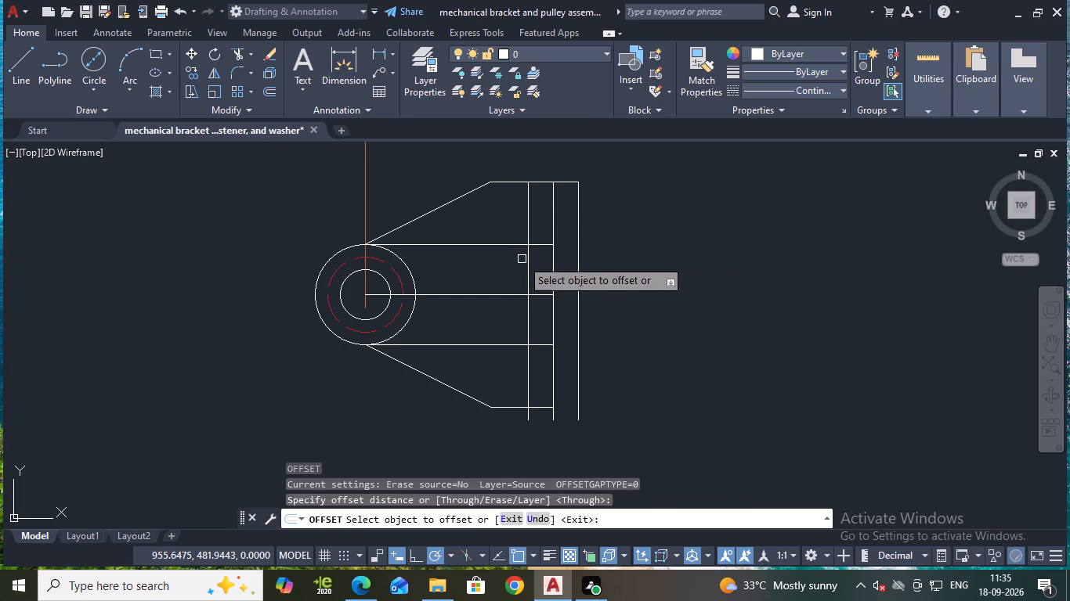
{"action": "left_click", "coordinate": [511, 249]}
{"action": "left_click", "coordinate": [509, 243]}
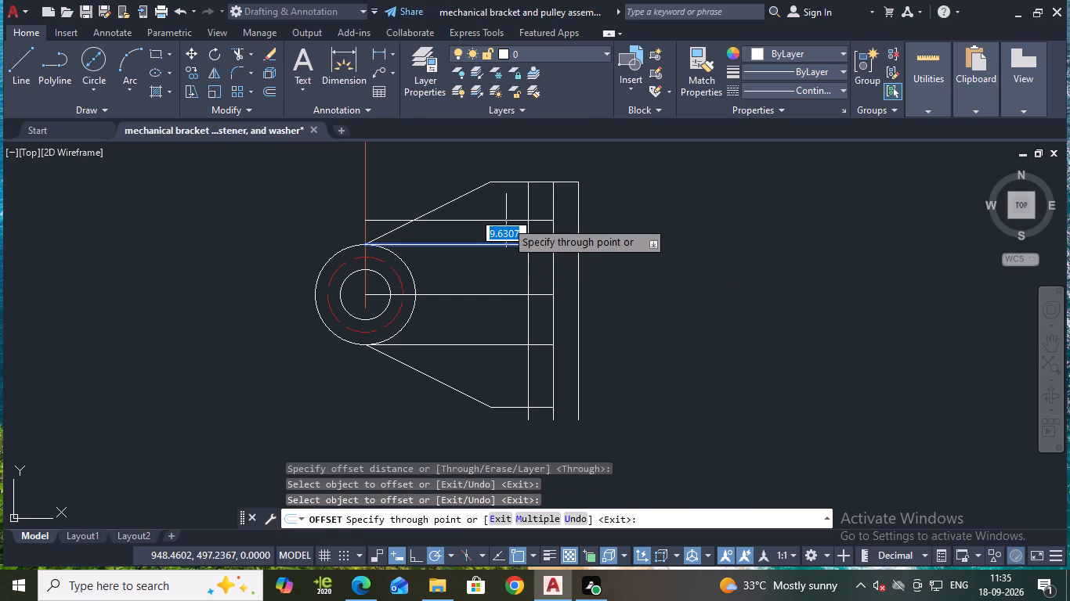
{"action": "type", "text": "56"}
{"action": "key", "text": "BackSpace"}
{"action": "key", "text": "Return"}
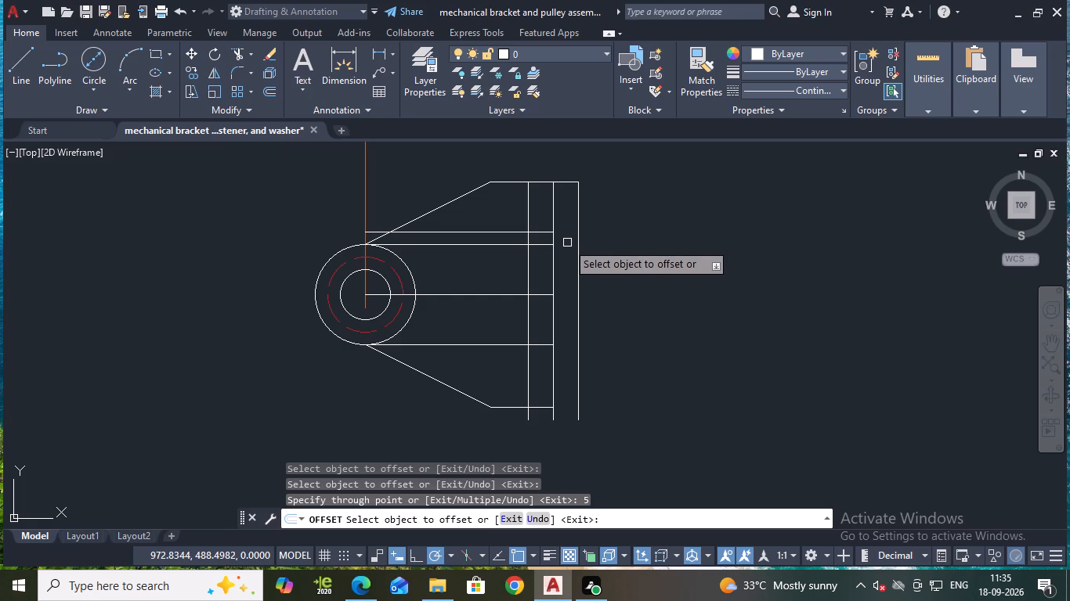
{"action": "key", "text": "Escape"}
Erase the offset line and the two horizontal lines running from the outer circle's top and bottom.
{"action": "left_click", "coordinate": [486, 232]}
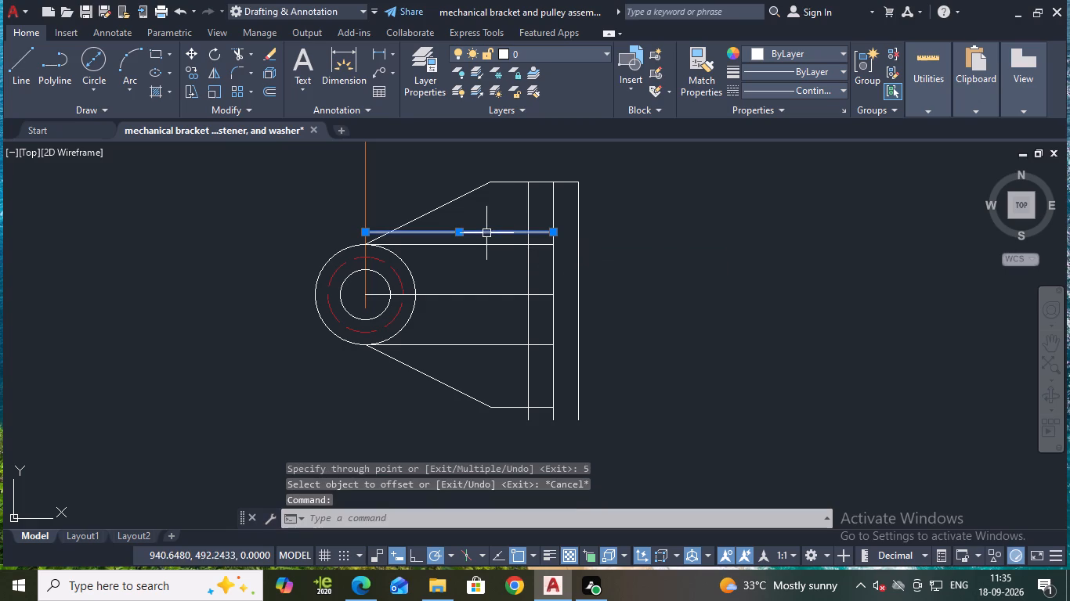
{"action": "left_click", "coordinate": [483, 245]}
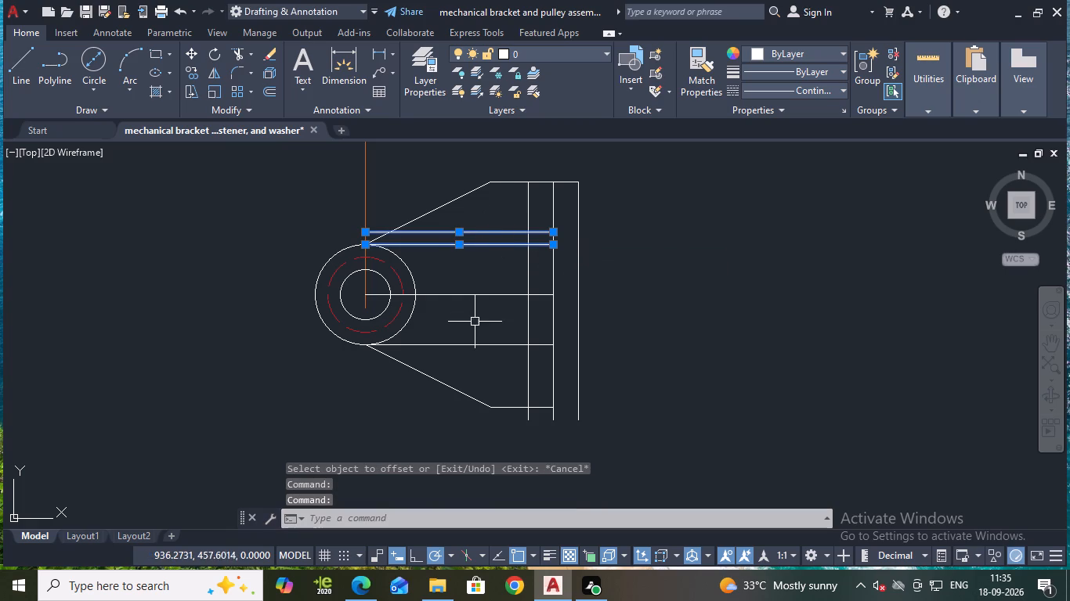
{"action": "left_click", "coordinate": [465, 342]}
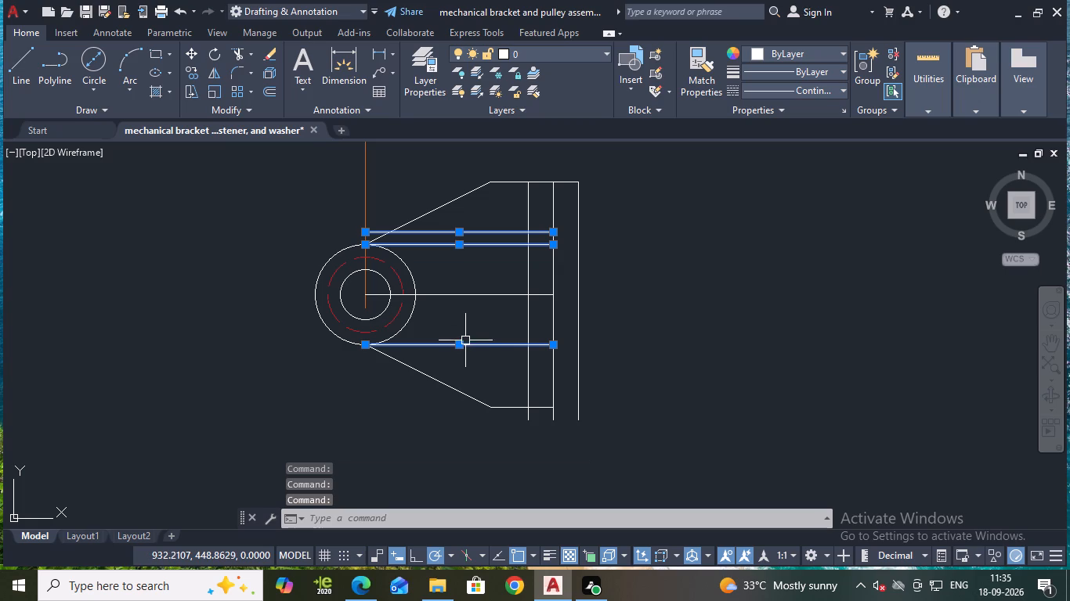
{"action": "key", "text": "e"}
{"action": "key", "text": "Return"}
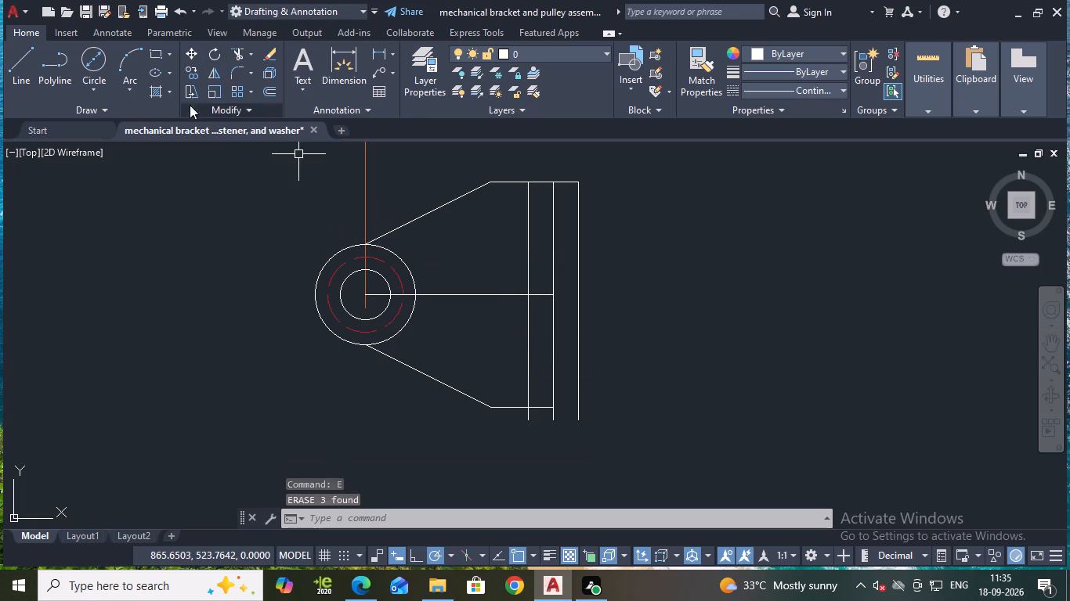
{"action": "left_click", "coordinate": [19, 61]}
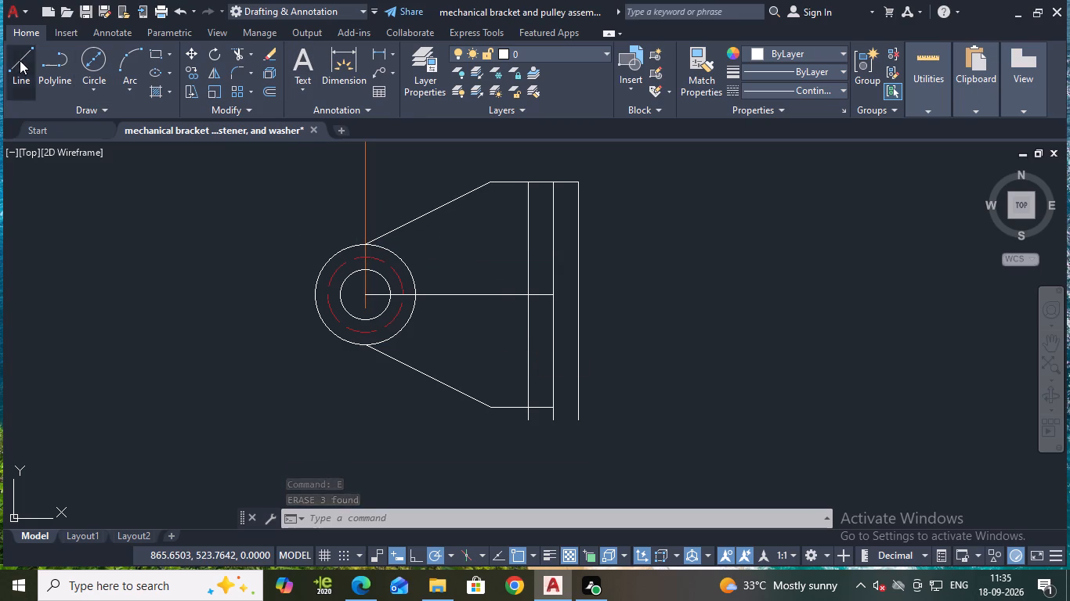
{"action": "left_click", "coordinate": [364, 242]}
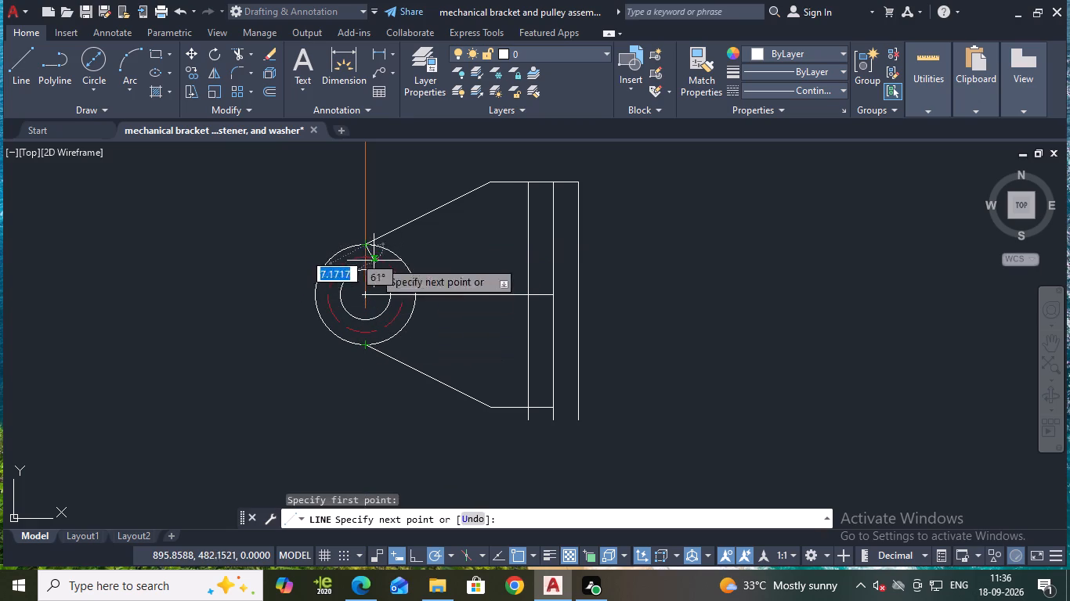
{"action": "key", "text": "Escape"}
Draw a horizontal line from the red dashed circle's top towards the plate, ending just short of the inner vertical line.
{"action": "key", "text": "space"}
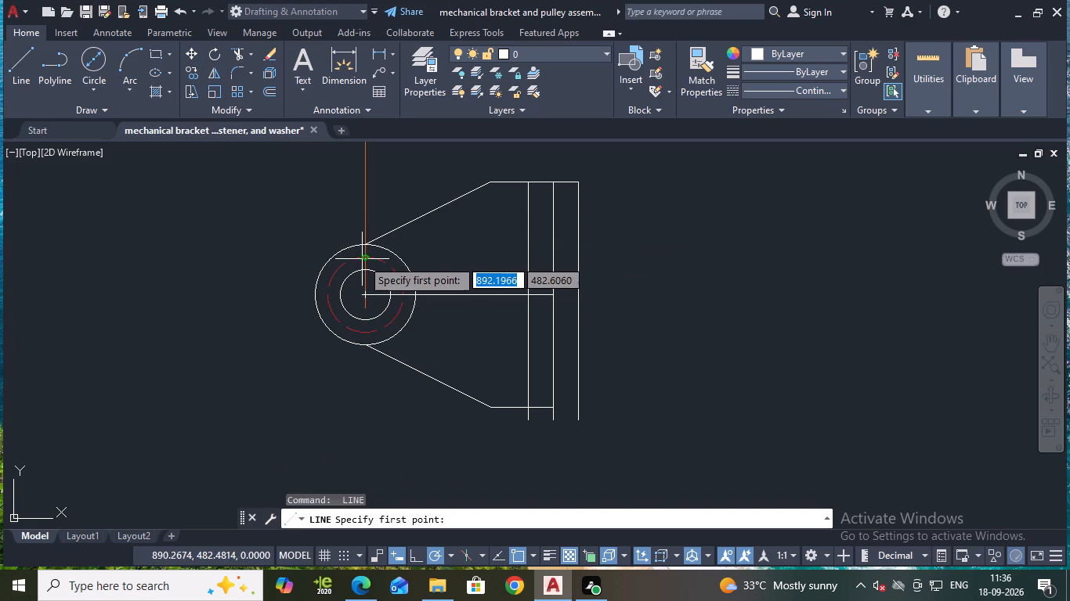
{"action": "left_click", "coordinate": [363, 259]}
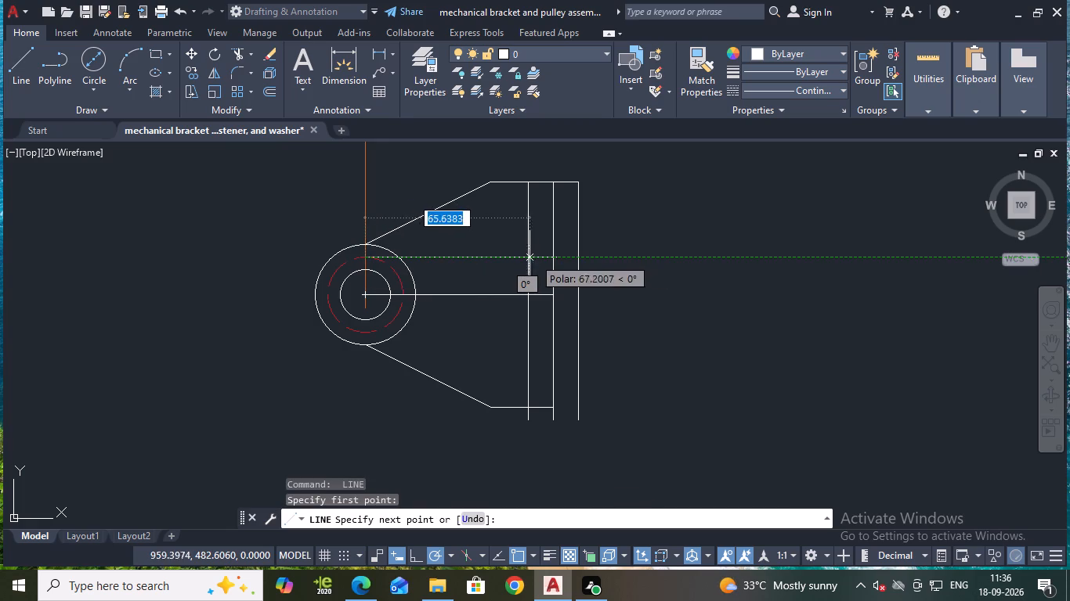
{"action": "left_click", "coordinate": [512, 259]}
{"action": "key", "text": "Escape"}
Draw a horizontal line about 60 long from the red dashed circle's bottom towards the plate, stopping short of the inner vertical line.
{"action": "key", "text": "space"}
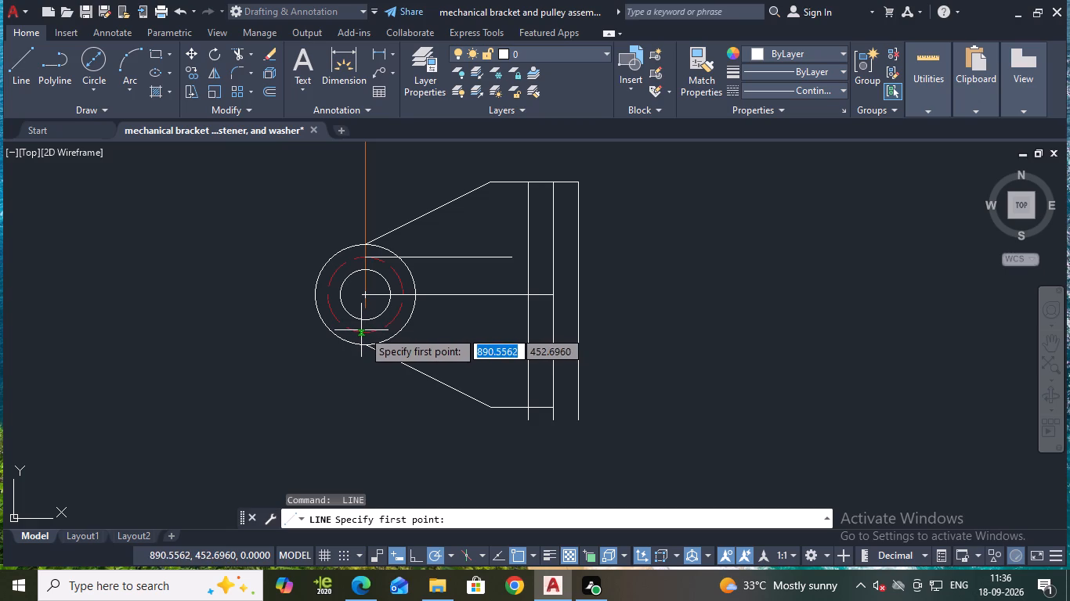
{"action": "left_click", "coordinate": [363, 330]}
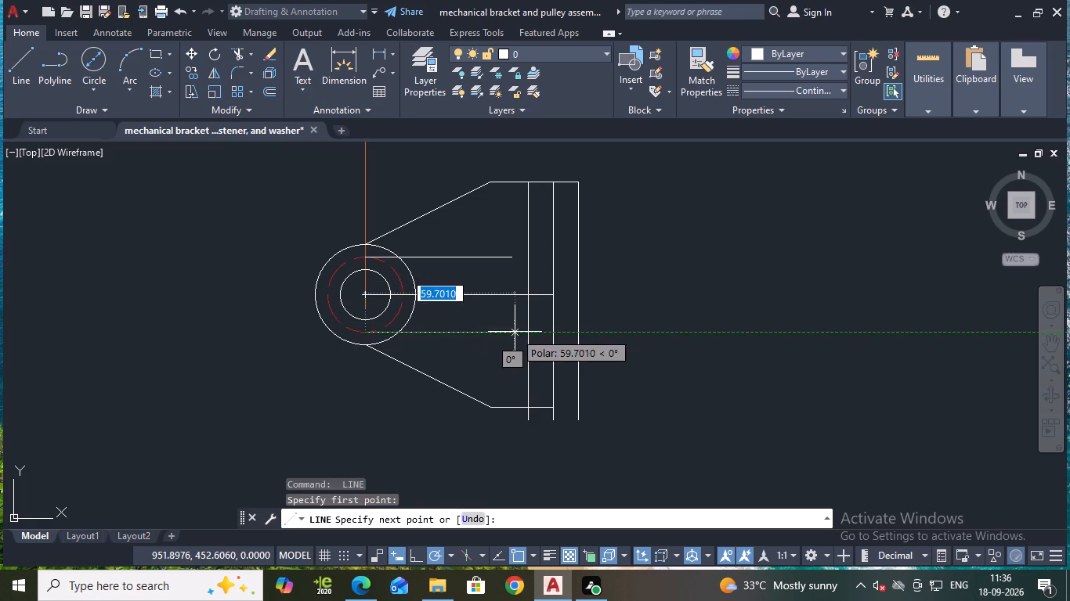
{"action": "left_click", "coordinate": [515, 332]}
{"action": "key", "text": "Escape"}
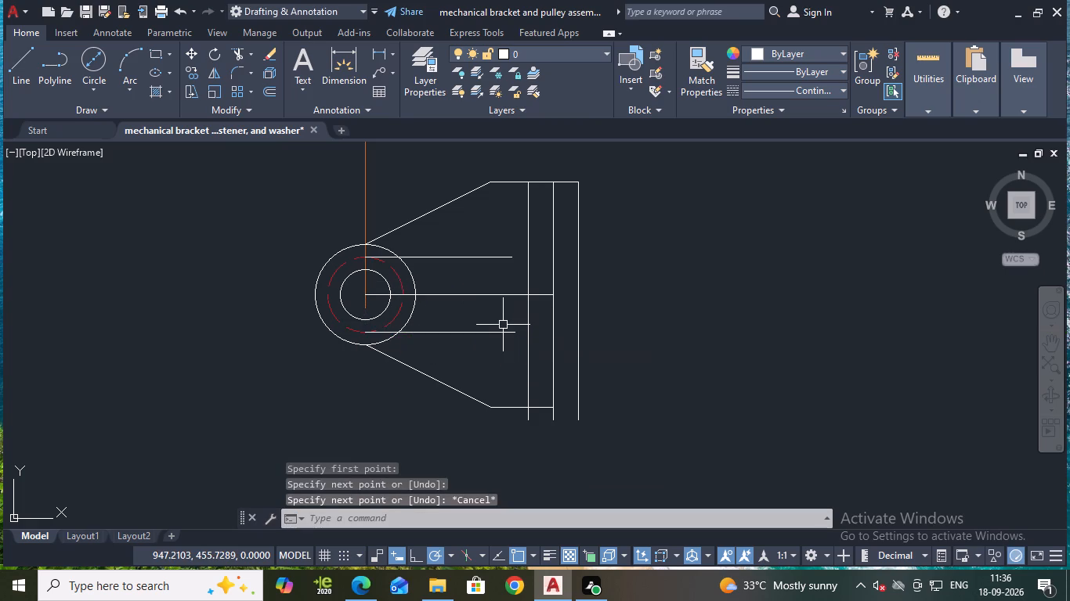
{"action": "key", "text": "Escape"}
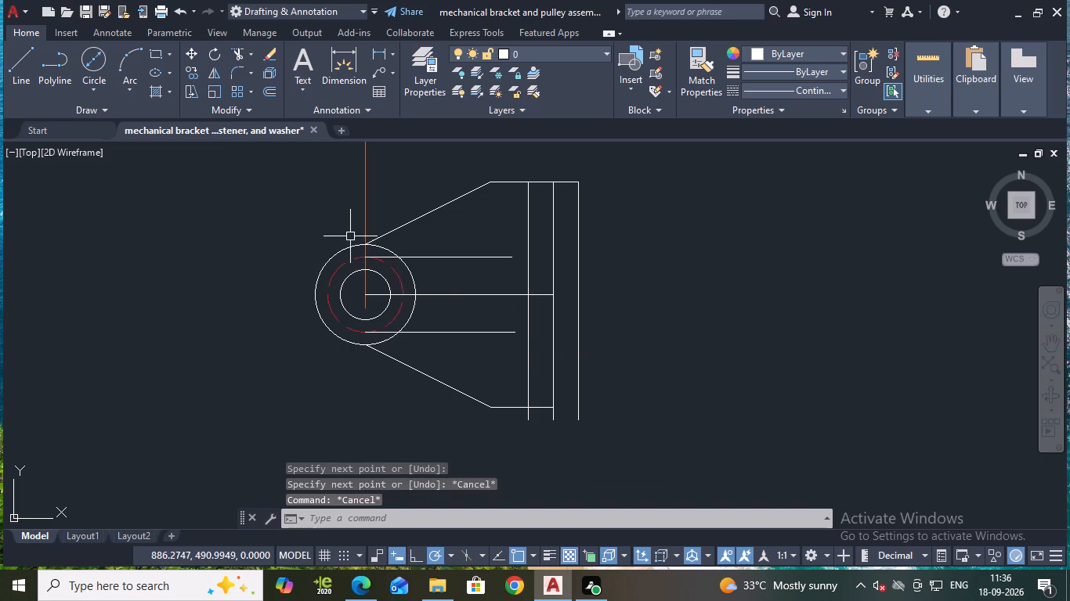
Offset the orange vertical centre line through the concentric circles by 40 towards the plate.
{"action": "key", "text": "o"}
{"action": "key", "text": "Return"}
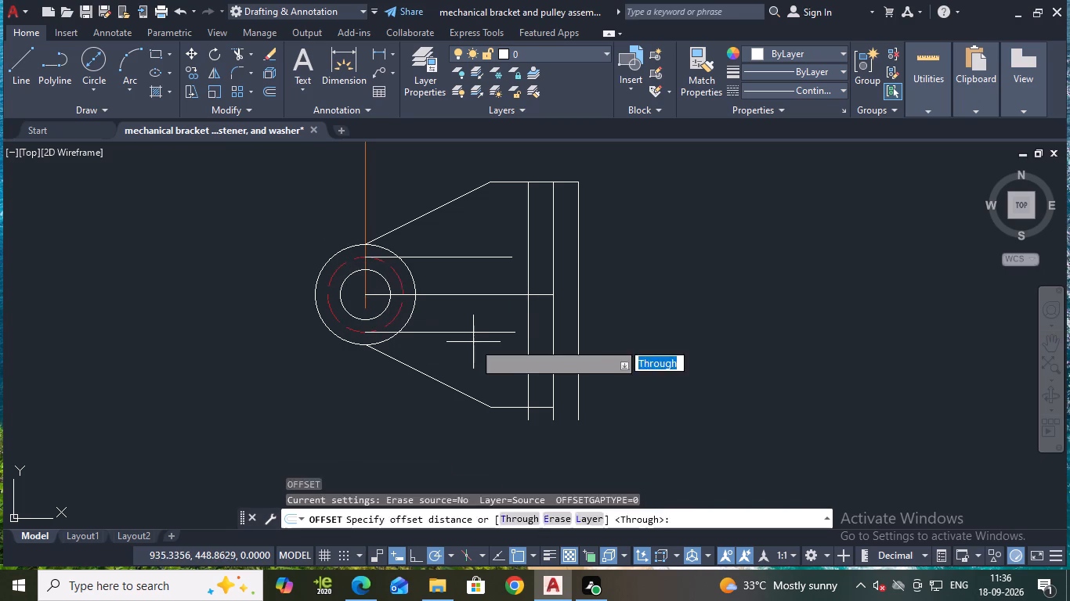
{"action": "key", "text": "Return"}
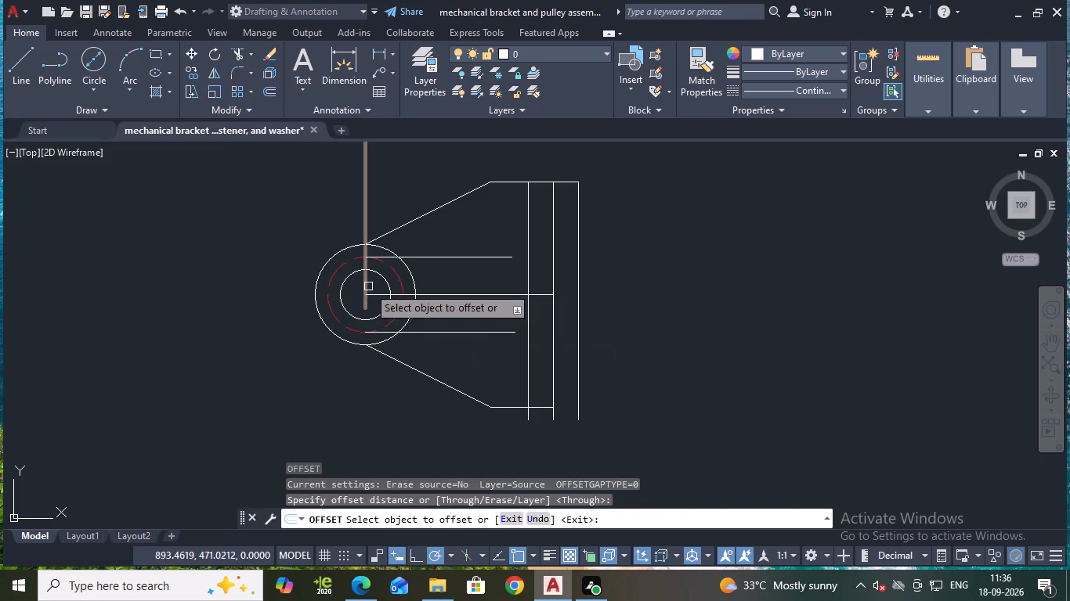
{"action": "left_click", "coordinate": [368, 286]}
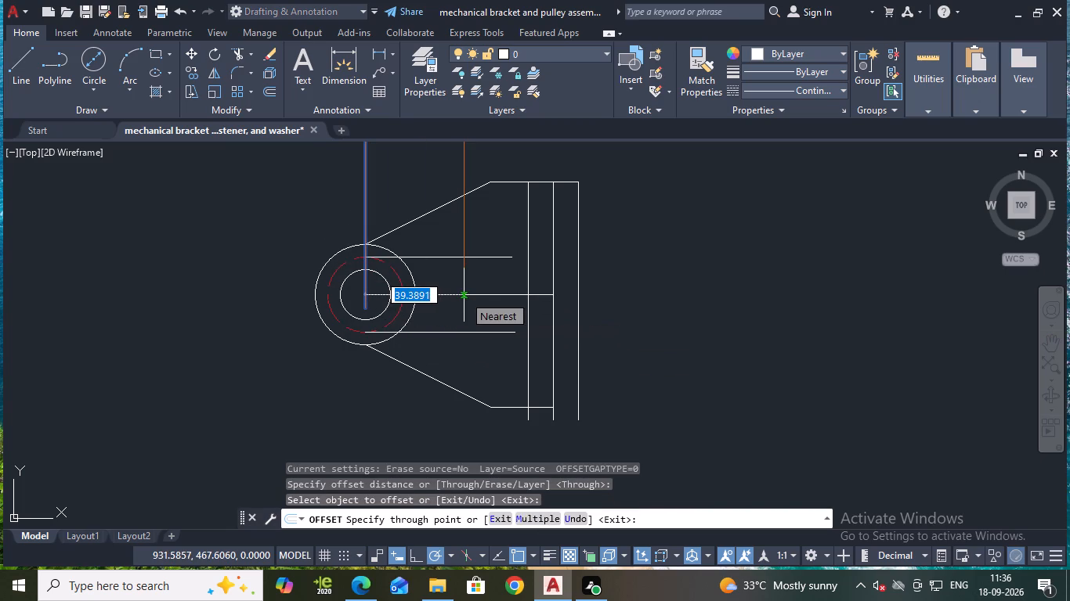
{"action": "type", "text": "40"}
{"action": "key", "text": "Return"}
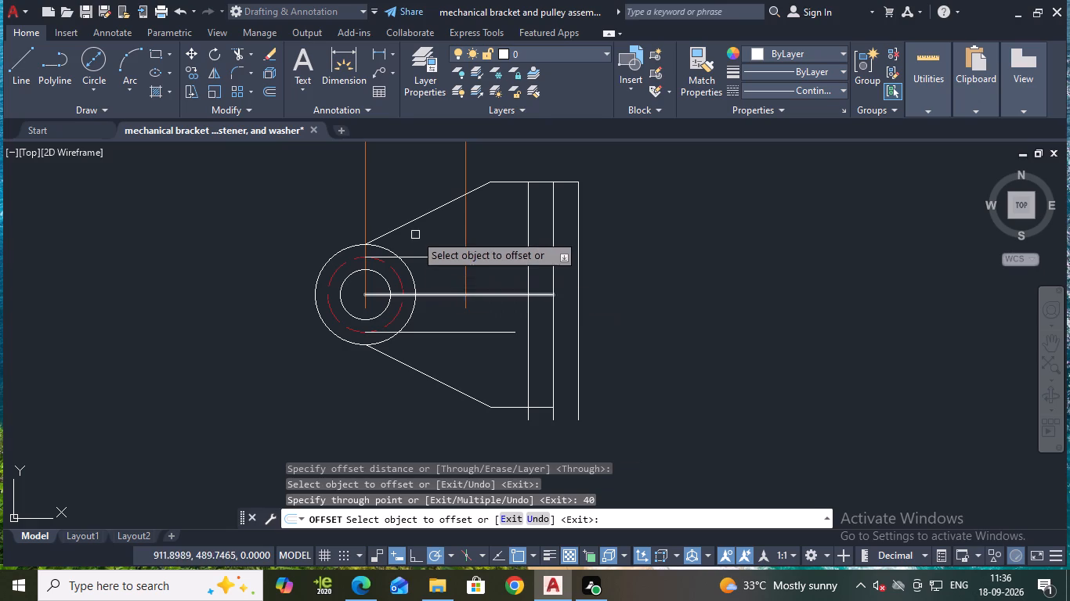
{"action": "key", "text": "Escape"}
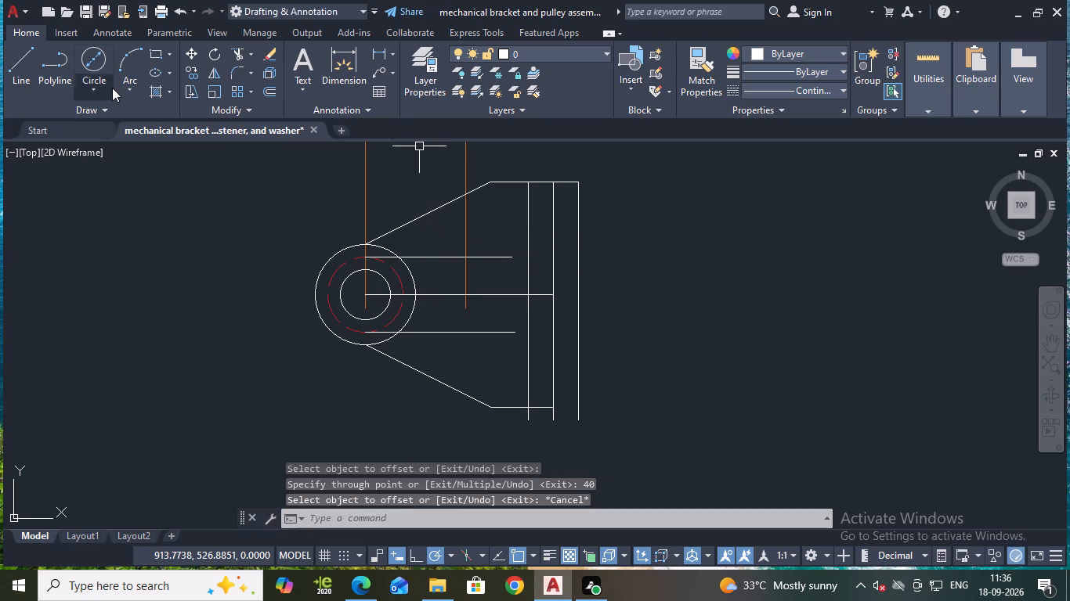
Draw a circle of diameter 10 centred where the offset vertical line crosses the upper horizontal line.
{"action": "left_click", "coordinate": [100, 60]}
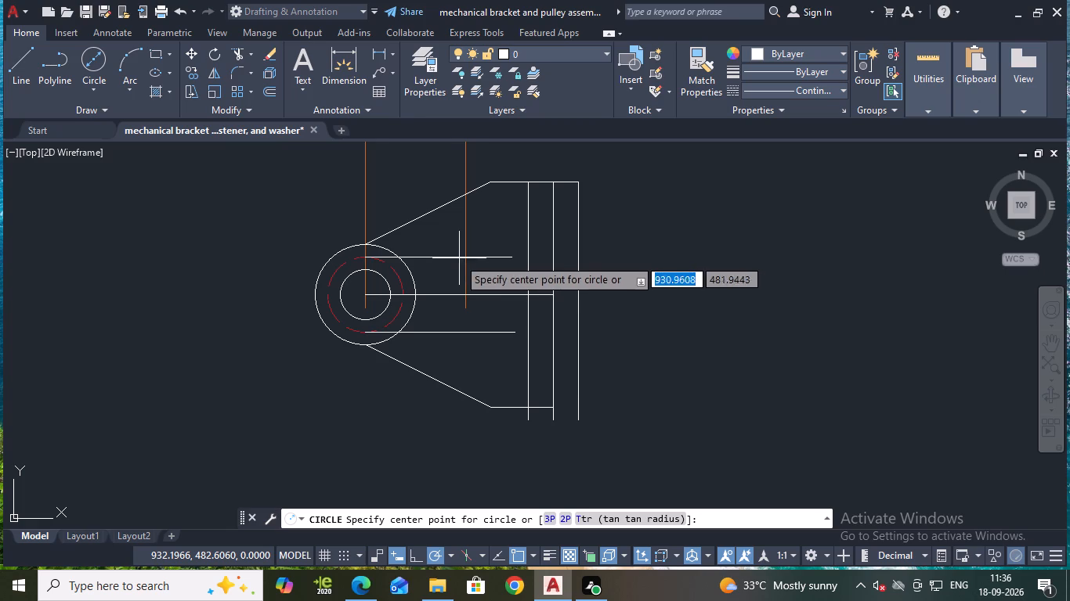
{"action": "scroll", "coordinate": [458, 258], "scroll_direction": "down", "scroll_amount": 2}
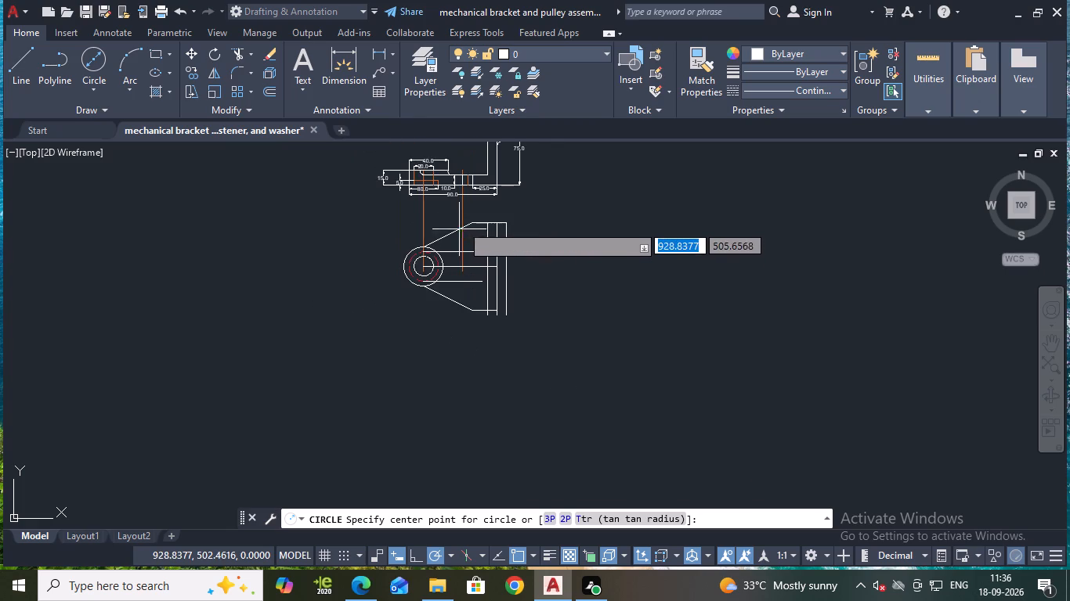
{"action": "scroll", "coordinate": [475, 208], "scroll_direction": "up", "scroll_amount": 1}
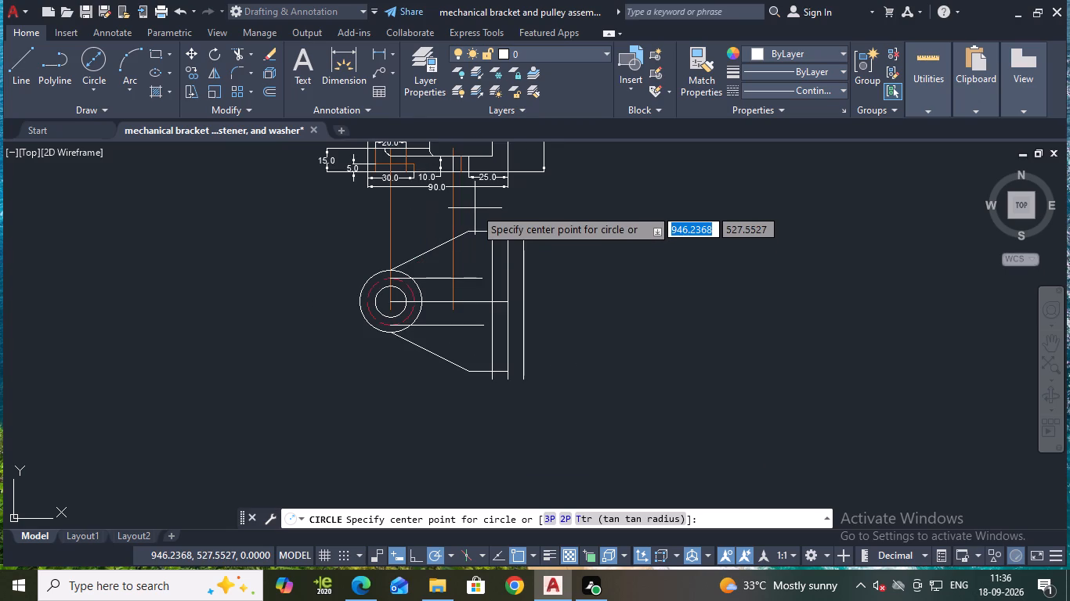
{"action": "scroll", "coordinate": [461, 279], "scroll_direction": "up", "scroll_amount": 1}
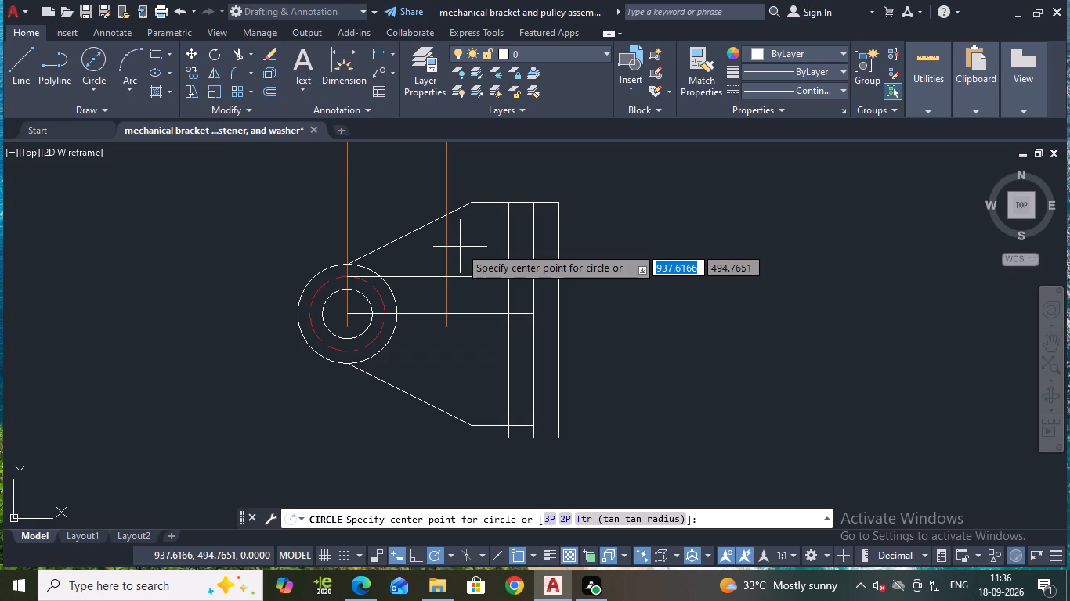
{"action": "scroll", "coordinate": [452, 250], "scroll_direction": "down", "scroll_amount": 1}
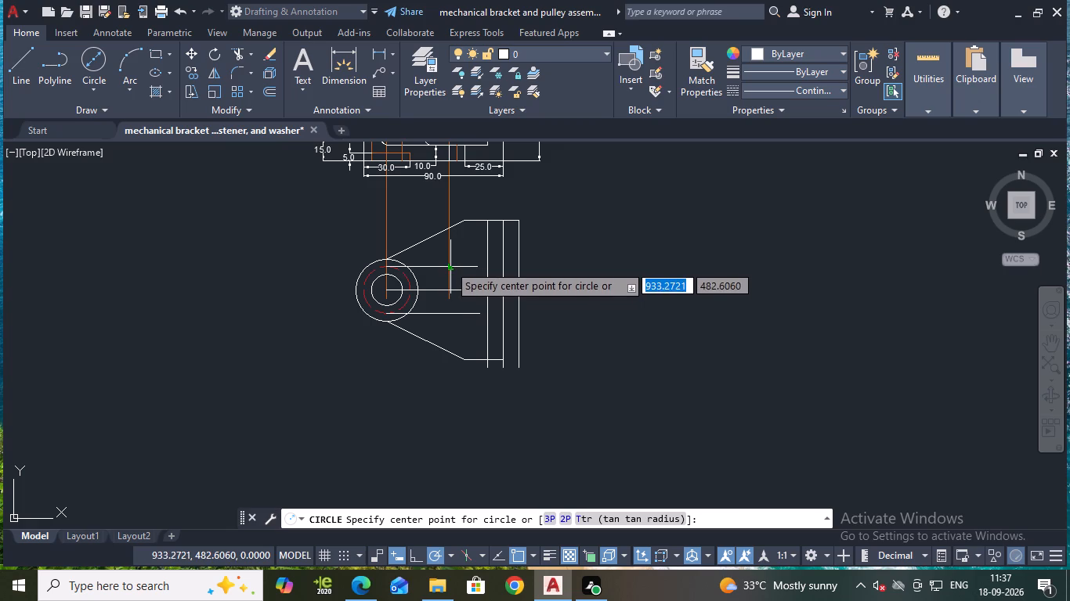
{"action": "left_click", "coordinate": [447, 265]}
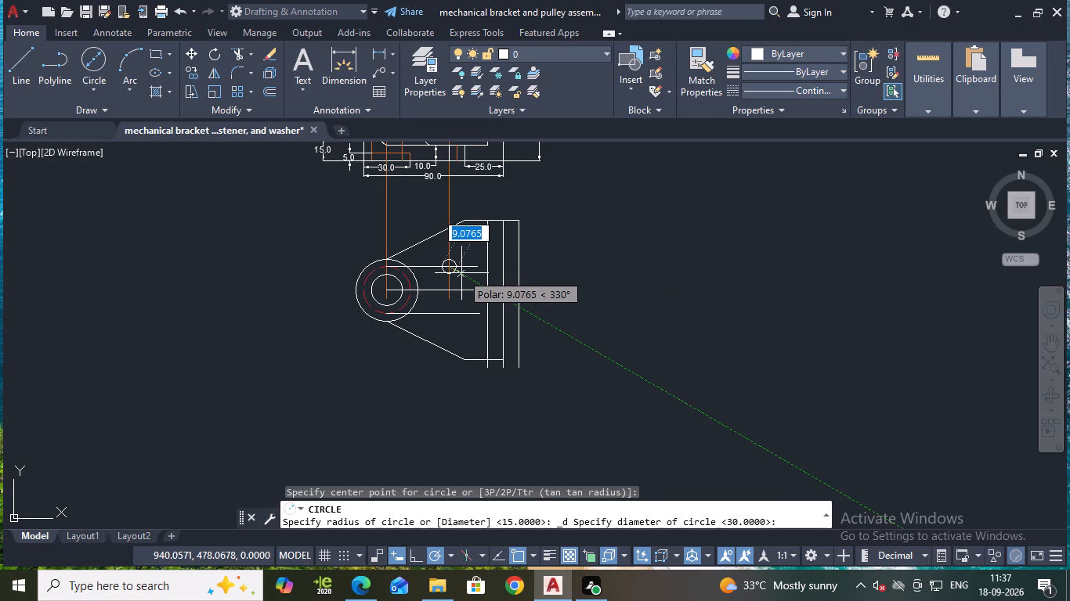
{"action": "key", "text": "d"}
{"action": "key", "text": "Return"}
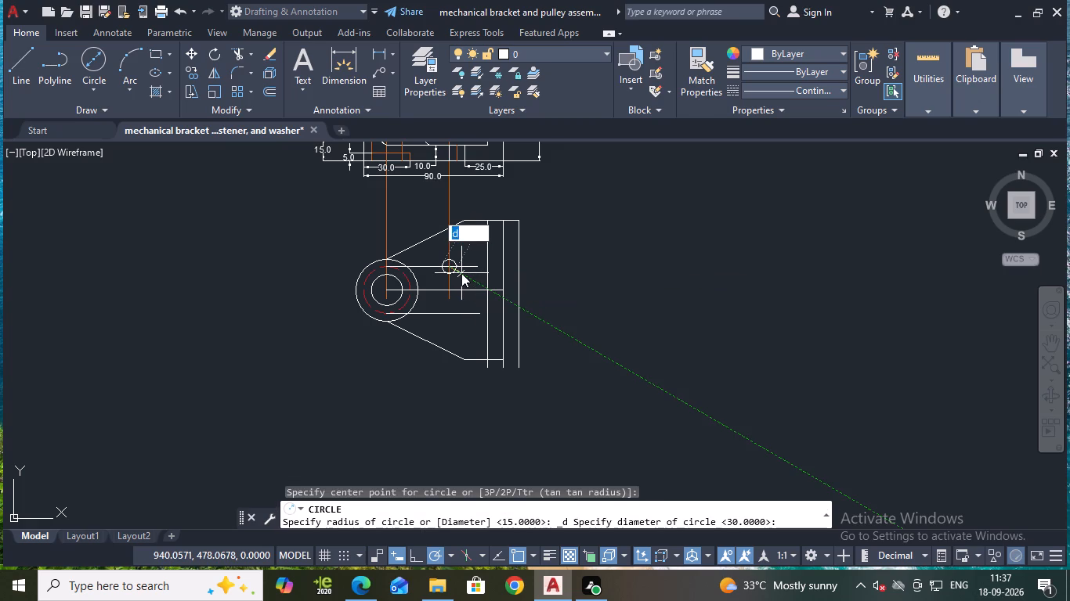
{"action": "type", "text": "10"}
{"action": "key", "text": "Return"}
Stretch the offset vertical line's lower end straight down by about 15, past the lower horizontal line.
{"action": "scroll", "coordinate": [515, 298], "scroll_direction": "up", "scroll_amount": 1}
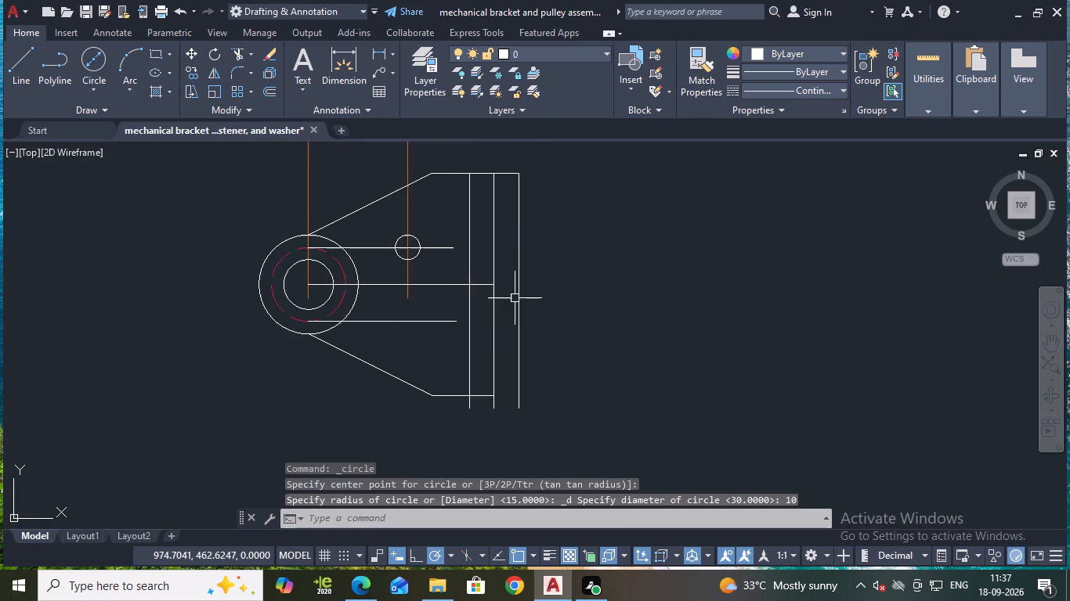
{"action": "scroll", "coordinate": [515, 298], "scroll_direction": "up", "scroll_amount": 1}
{"action": "left_click", "coordinate": [340, 260]}
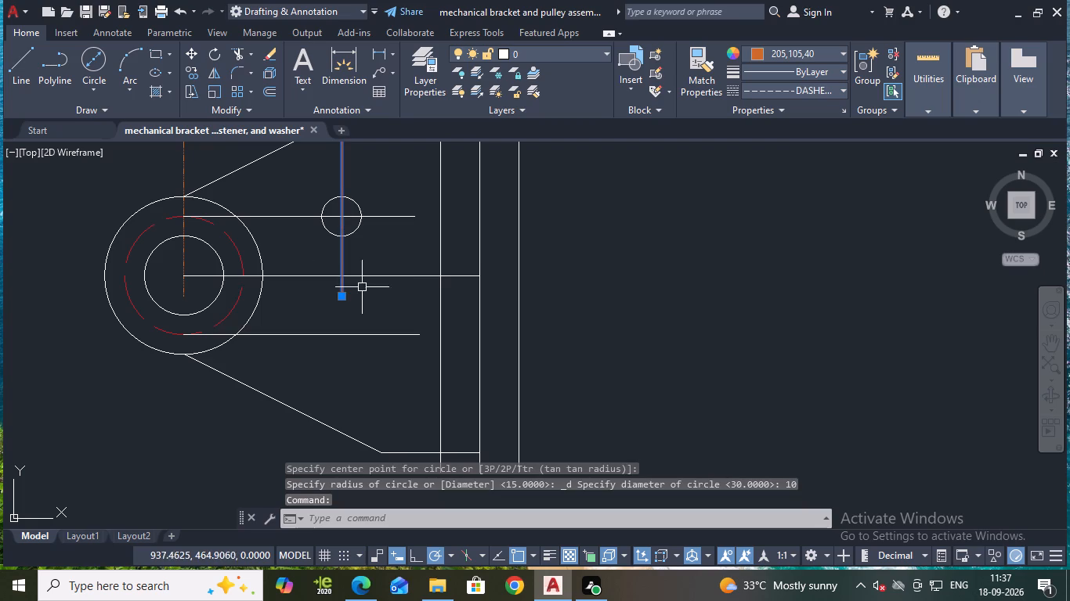
{"action": "left_click", "coordinate": [341, 298]}
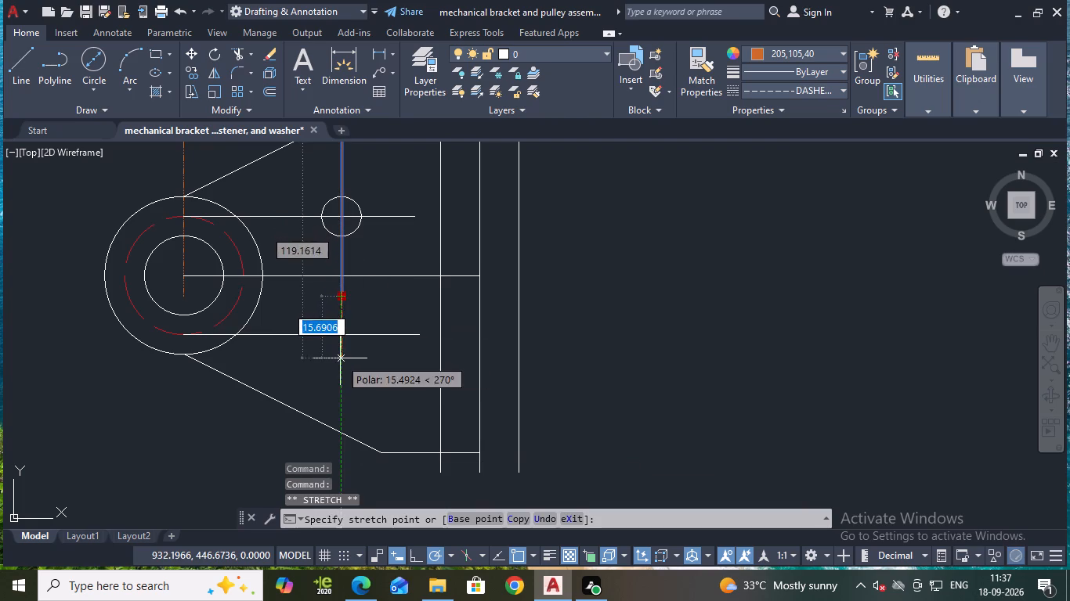
{"action": "left_click", "coordinate": [340, 358]}
{"action": "key", "text": "Escape"}
Draw a circle of diameter 10 centred where the offset vertical line crosses the lower horizontal line.
{"action": "key", "text": "c"}
{"action": "key", "text": "Return"}
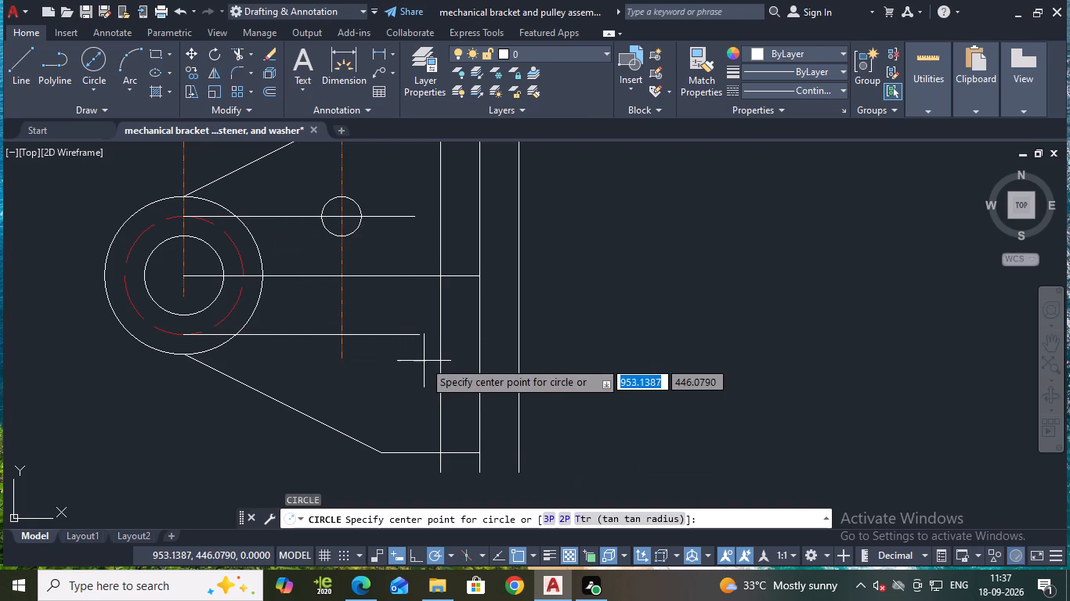
{"action": "left_click", "coordinate": [342, 333]}
{"action": "key", "text": "d"}
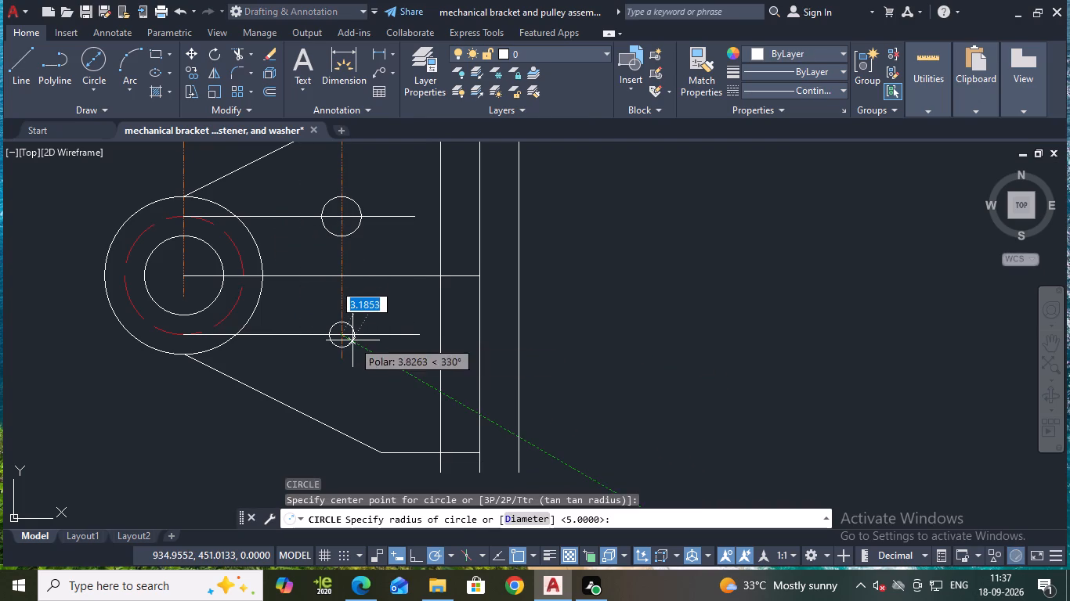
{"action": "key", "text": "Return"}
{"action": "type", "text": "10"}
{"action": "key", "text": "Return"}
{"action": "key", "text": "Escape"}
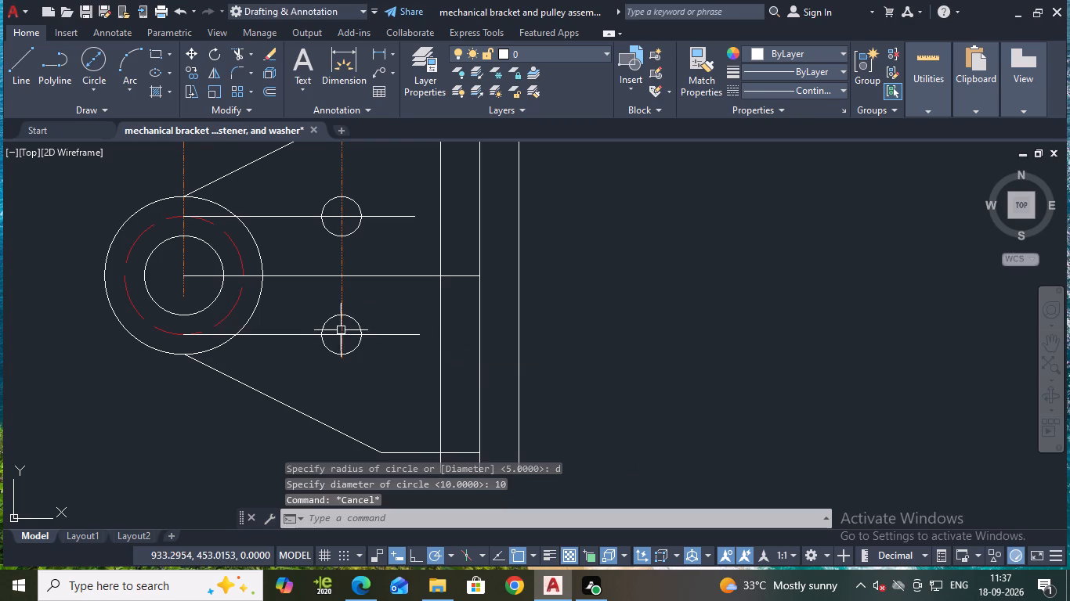
Change the linetype of the two horizontal lines through the small circles to the dashed ACAD_ISO02W100.
{"action": "left_click", "coordinate": [374, 218]}
{"action": "left_click", "coordinate": [388, 333]}
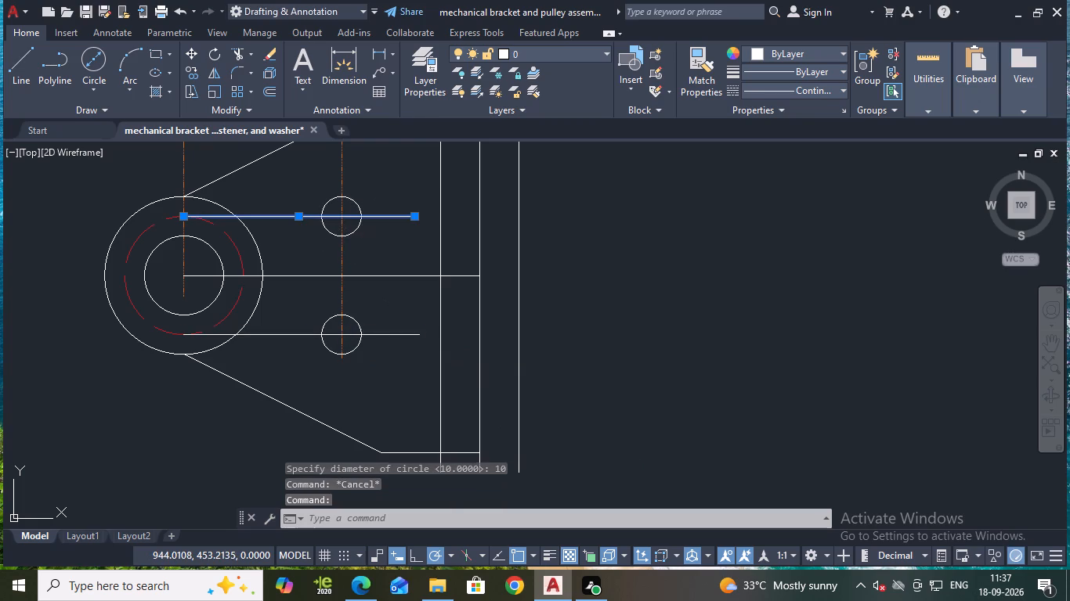
{"action": "left_click", "coordinate": [756, 85]}
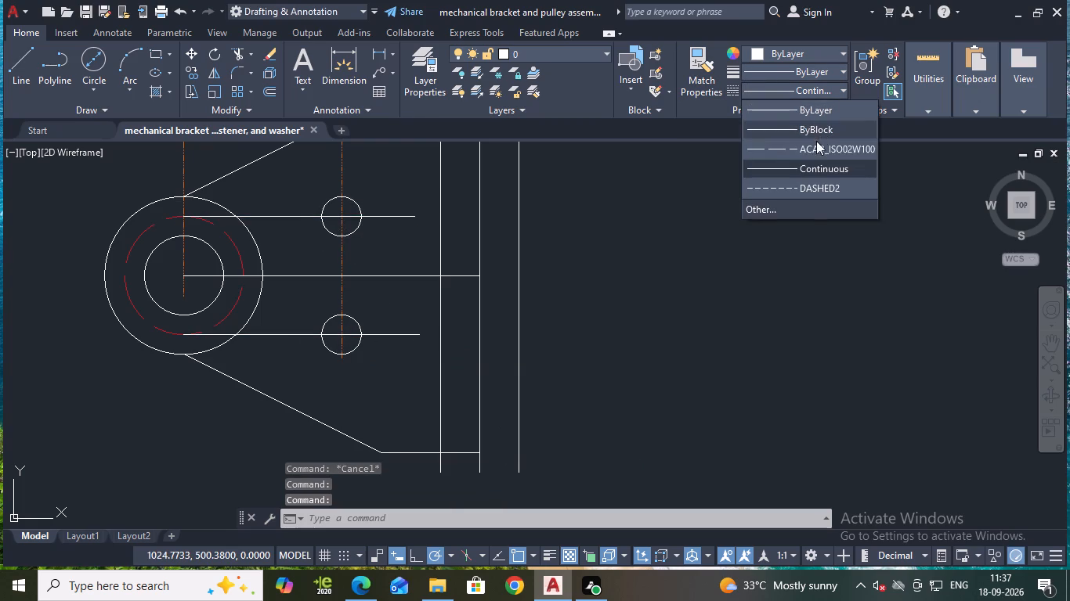
{"action": "left_click", "coordinate": [812, 146]}
{"action": "key", "text": "Escape"}
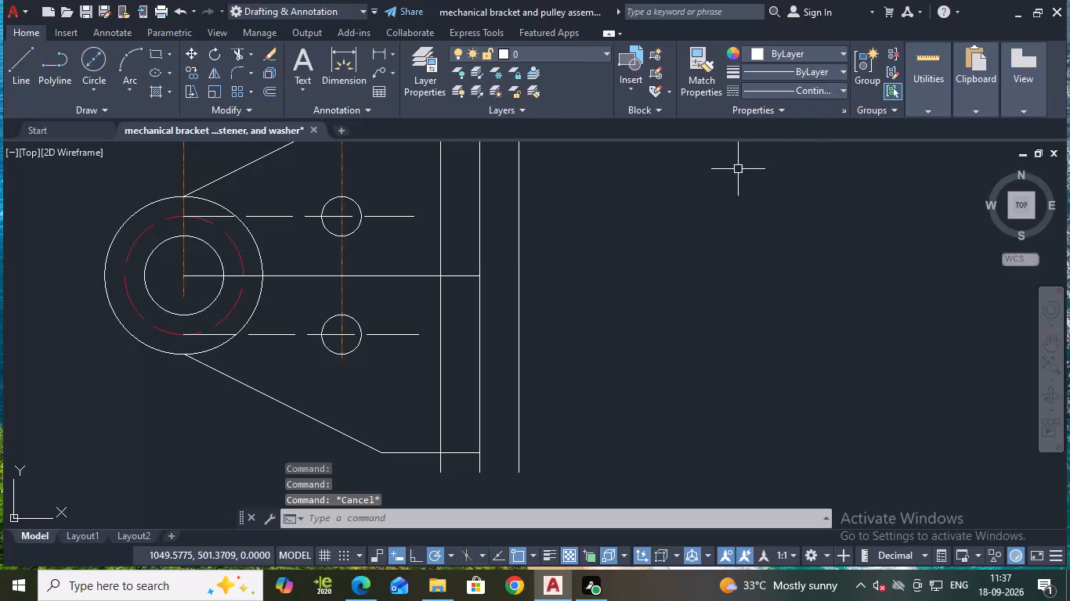
Erase the offset vertical line running through the two small circles.
{"action": "scroll", "coordinate": [363, 286], "scroll_direction": "down", "scroll_amount": 2}
{"action": "left_click", "coordinate": [356, 211]}
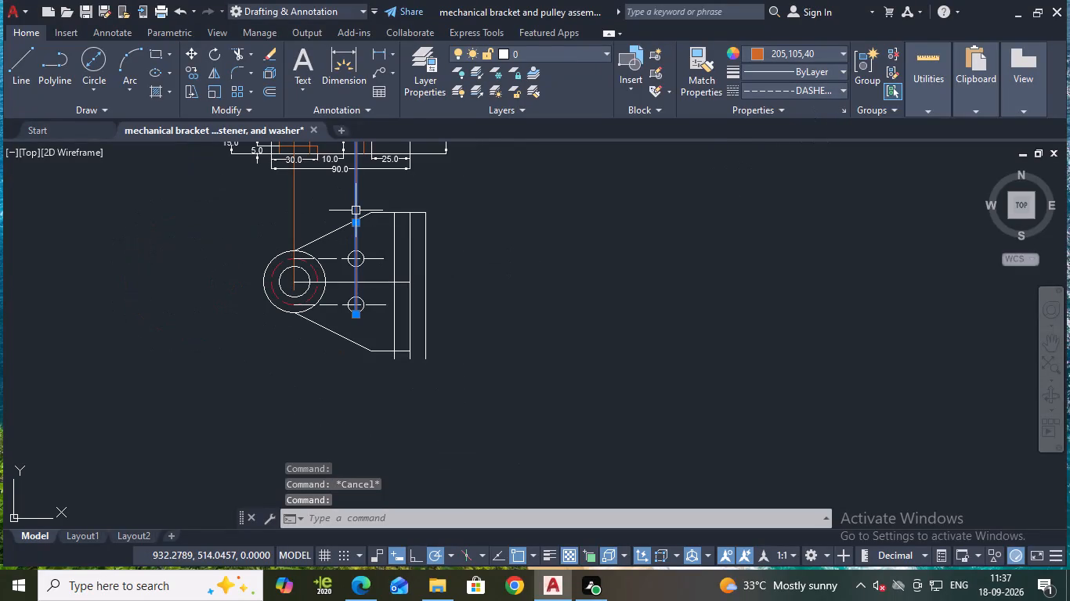
{"action": "key", "text": "e"}
{"action": "key", "text": "Return"}
Trim the two inner vertical plate lines where they overhang below the bottom horizontal line.
{"action": "scroll", "coordinate": [385, 275], "scroll_direction": "up", "scroll_amount": 1}
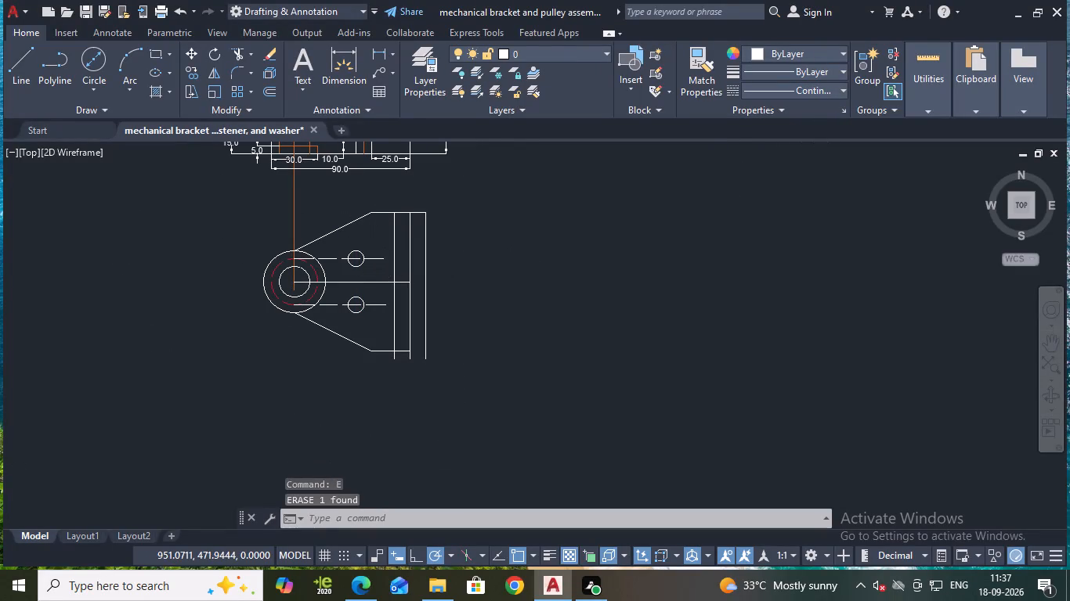
{"action": "middle_click_drag", "start_coordinate": [380, 275], "coordinate": [411, 227]}
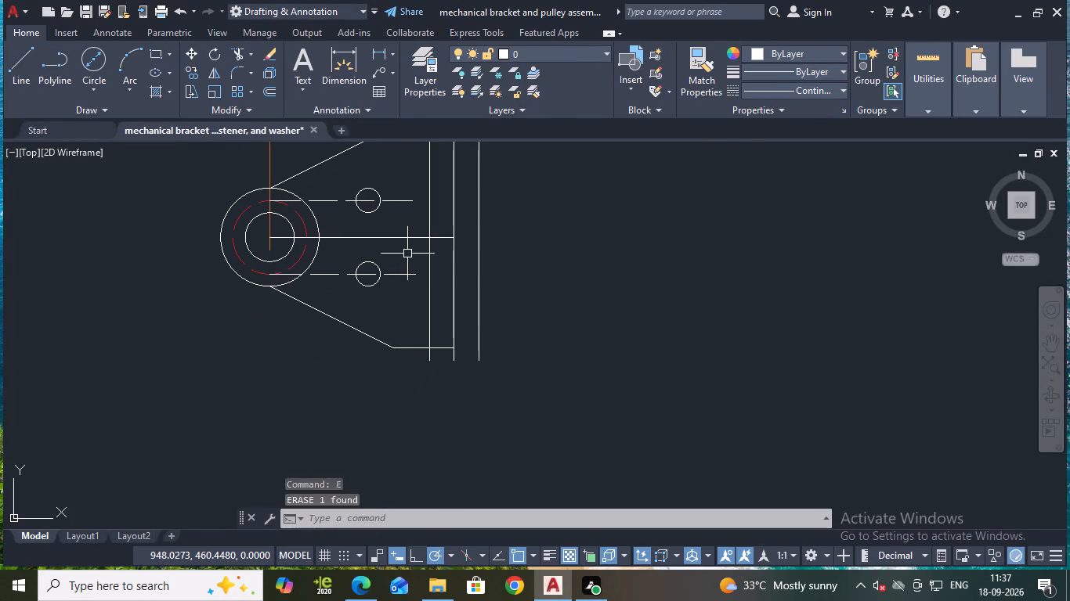
{"action": "type", "text": "tr"}
{"action": "key", "text": "Return"}
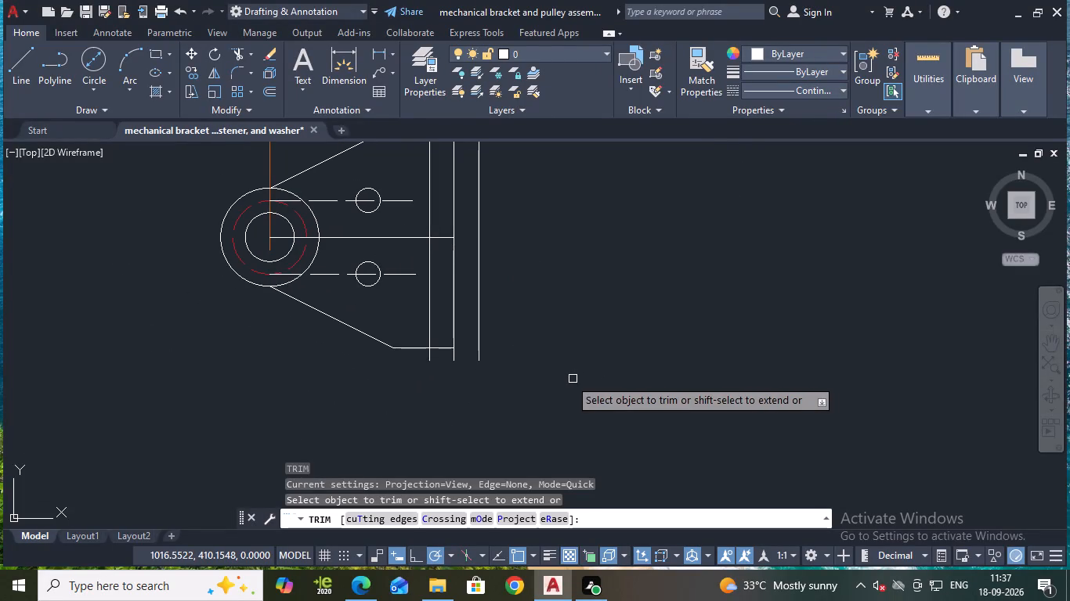
{"action": "left_click", "coordinate": [480, 360]}
{"action": "key", "text": "ctrl+z"}
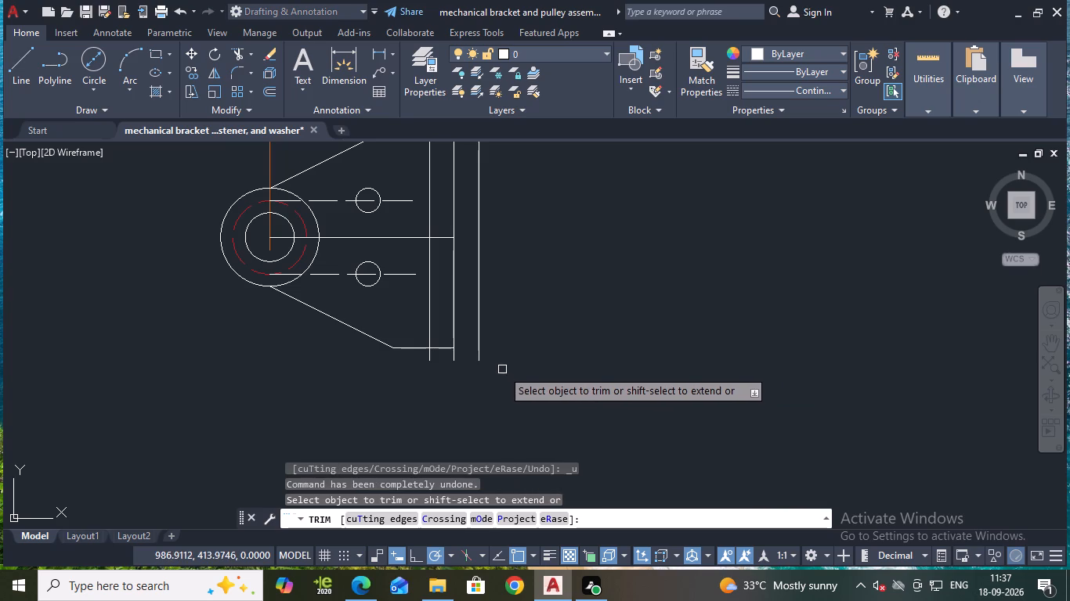
{"action": "left_click", "coordinate": [456, 362]}
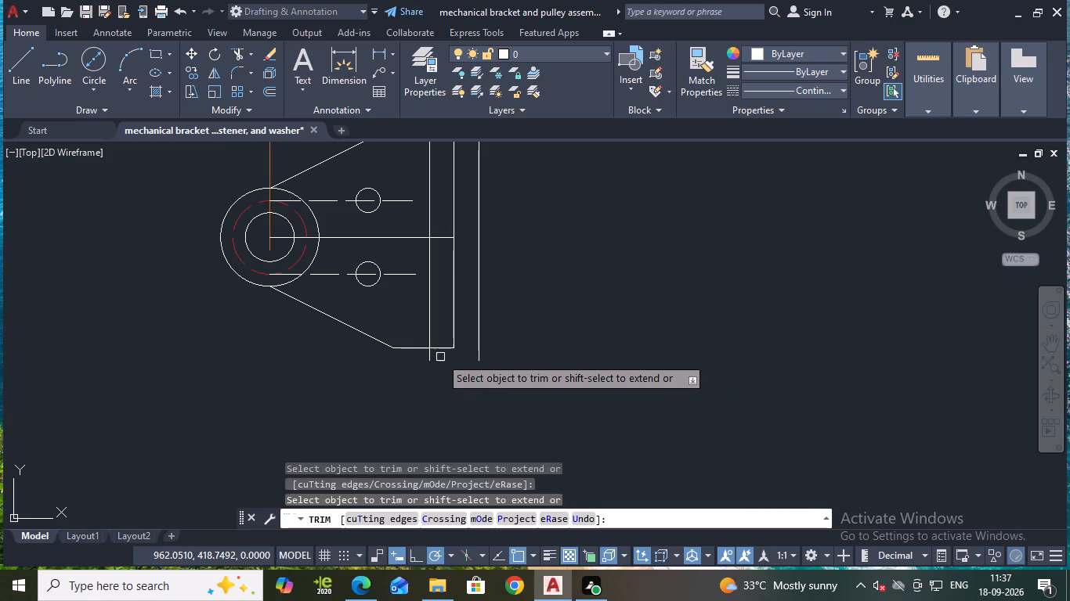
{"action": "left_click", "coordinate": [431, 357]}
{"action": "middle_click_drag", "start_coordinate": [520, 290], "coordinate": [499, 360]}
{"action": "key", "text": "Escape"}
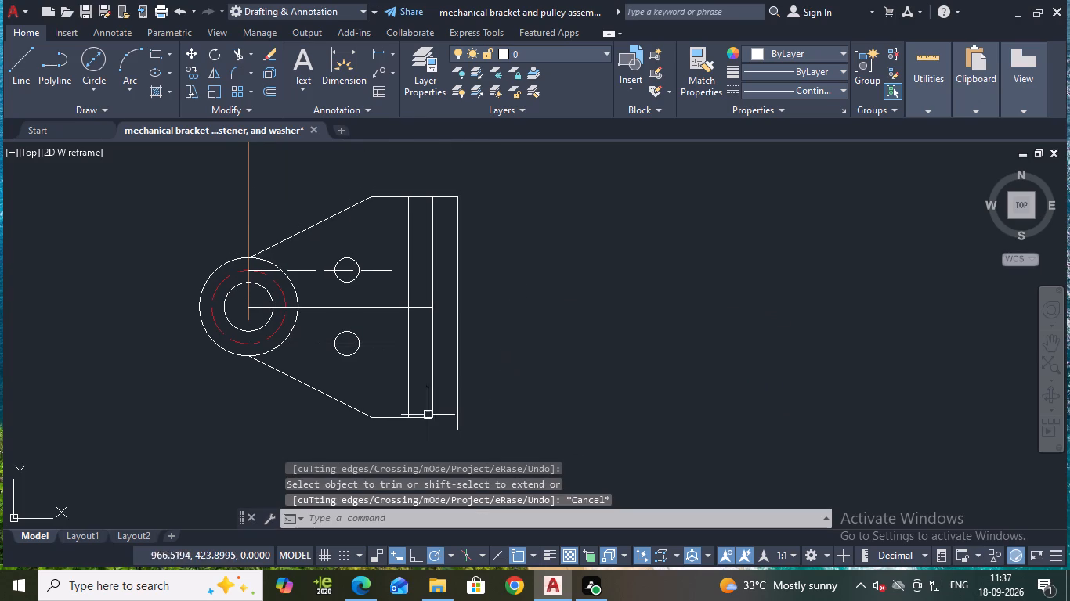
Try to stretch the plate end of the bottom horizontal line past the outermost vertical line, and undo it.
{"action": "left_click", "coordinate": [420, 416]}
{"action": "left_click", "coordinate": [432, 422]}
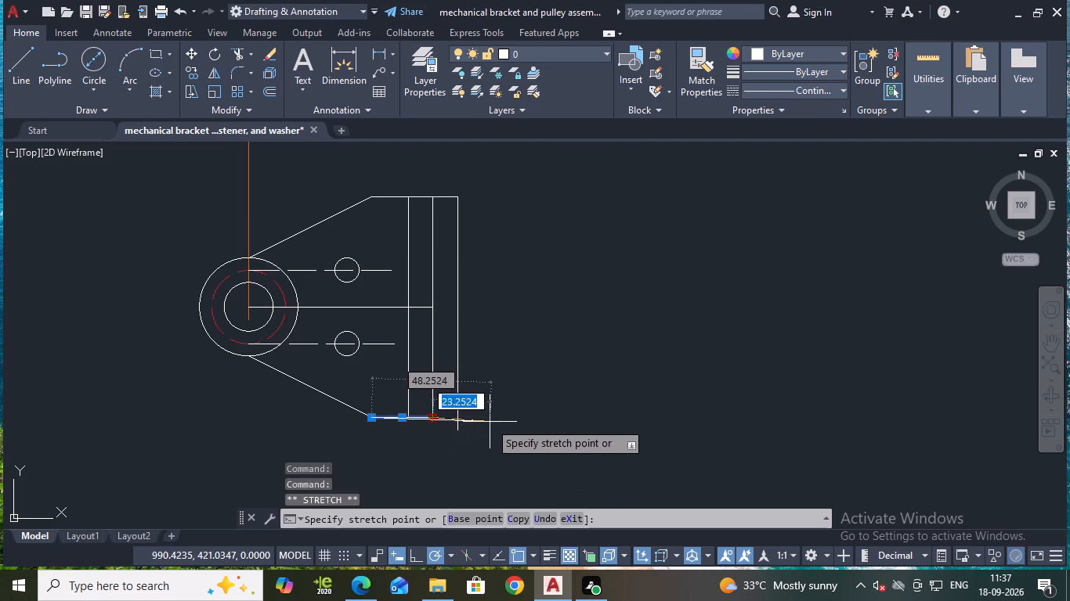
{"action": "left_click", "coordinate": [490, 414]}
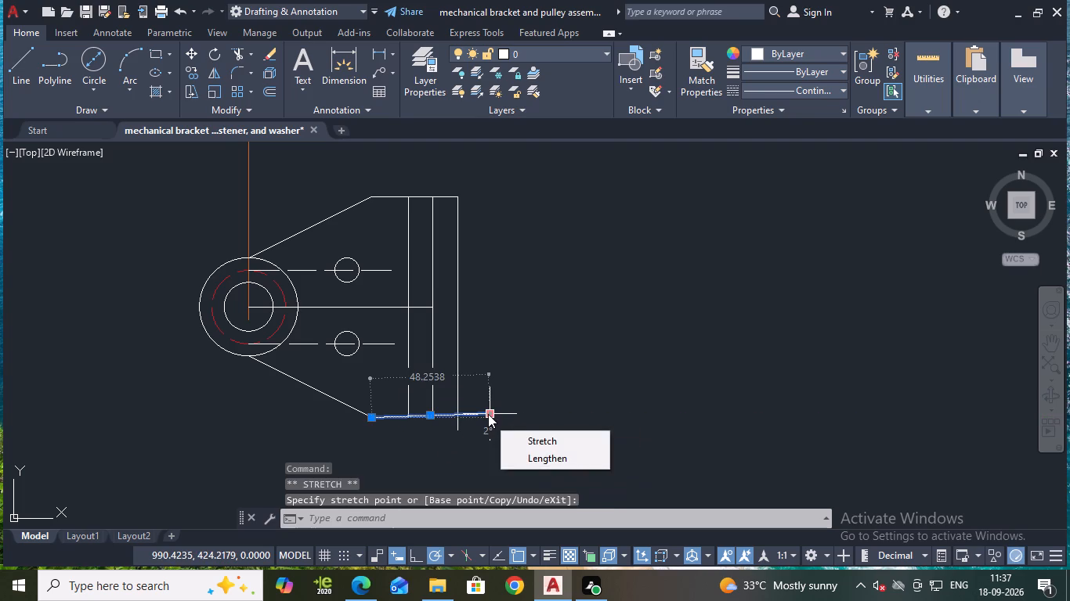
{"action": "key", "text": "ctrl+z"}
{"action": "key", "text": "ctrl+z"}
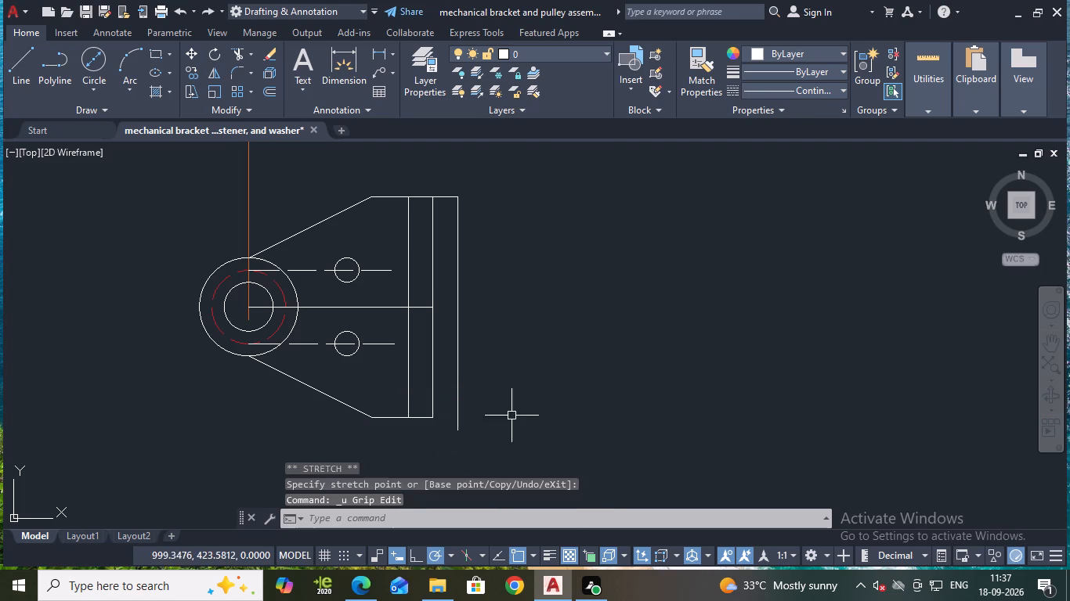
Close the plate's bottom corner by stretching the bottom horizontal line to the outermost vertical line and trimming that vertical's overhang.
{"action": "left_click", "coordinate": [422, 419]}
{"action": "left_click", "coordinate": [431, 419]}
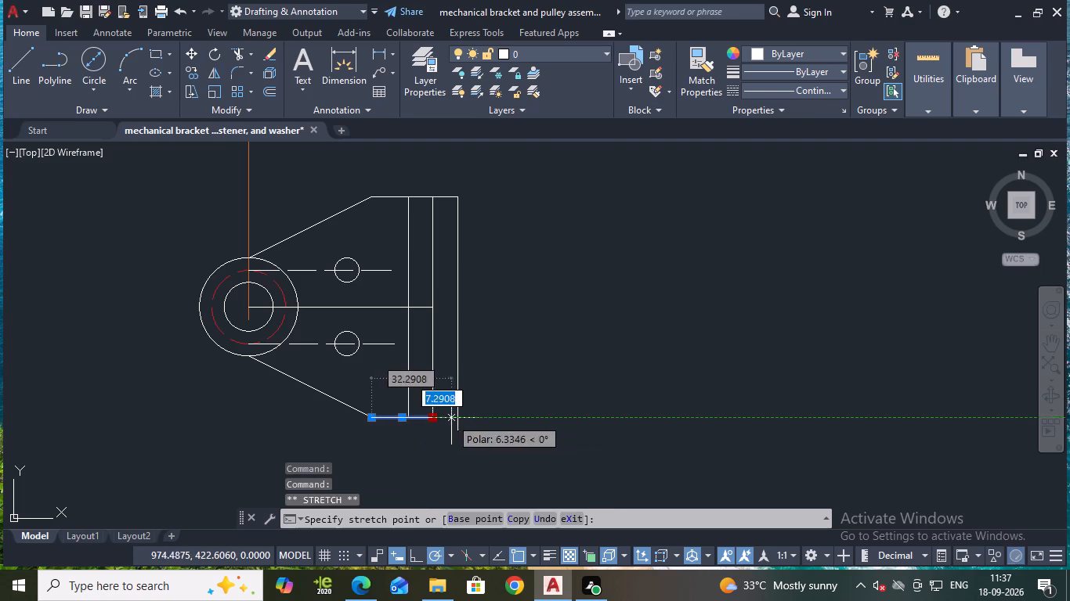
{"action": "left_click", "coordinate": [457, 418]}
{"action": "key", "text": "Escape"}
{"action": "type", "text": "tr"}
{"action": "key", "text": "Return"}
{"action": "left_click", "coordinate": [459, 426]}
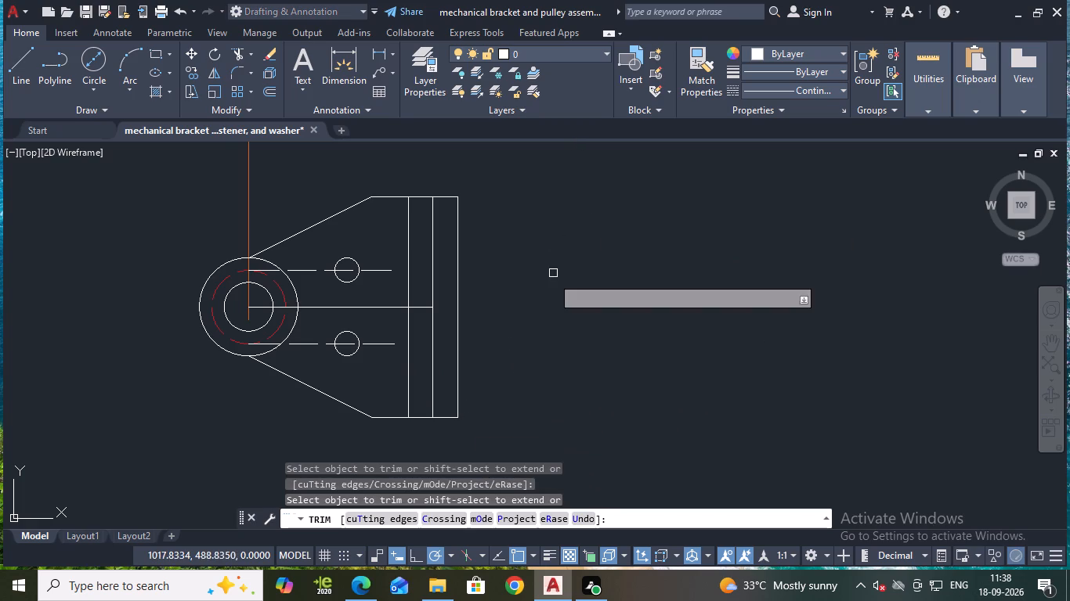
{"action": "key", "text": "Escape"}
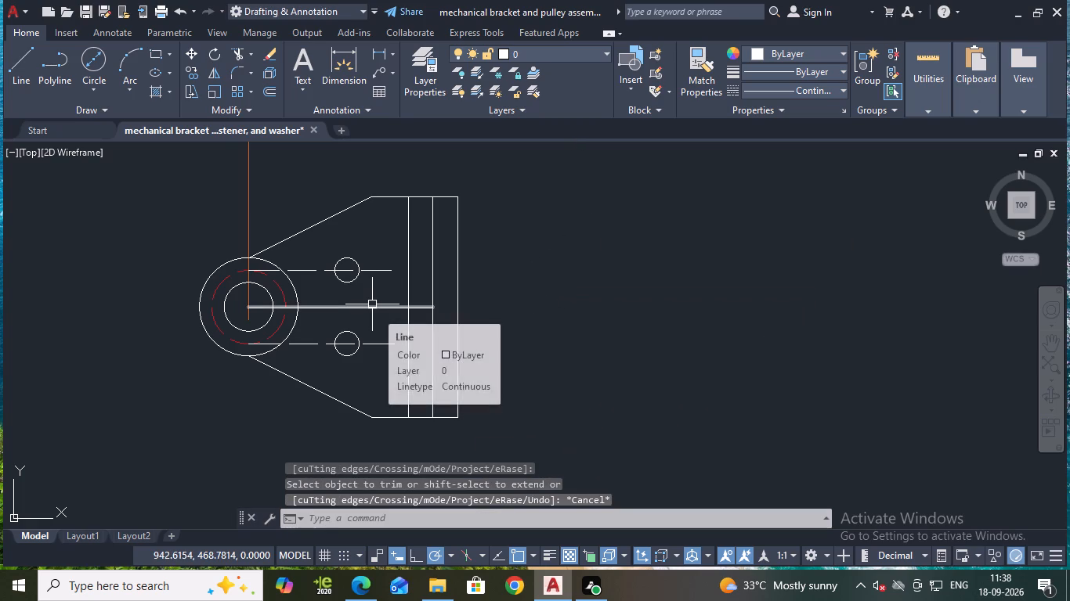
Change the linetype of the horizontal centre line through the large circles to the dashed ACAD_ISO02W100.
{"action": "left_click", "coordinate": [371, 304]}
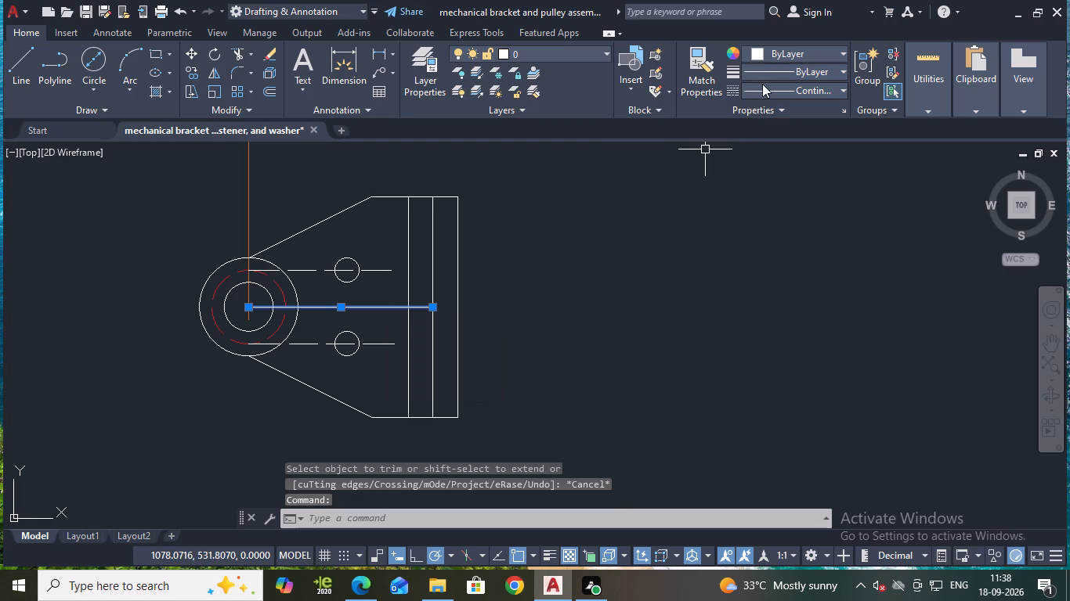
{"action": "left_click", "coordinate": [762, 84]}
{"action": "left_click", "coordinate": [768, 147]}
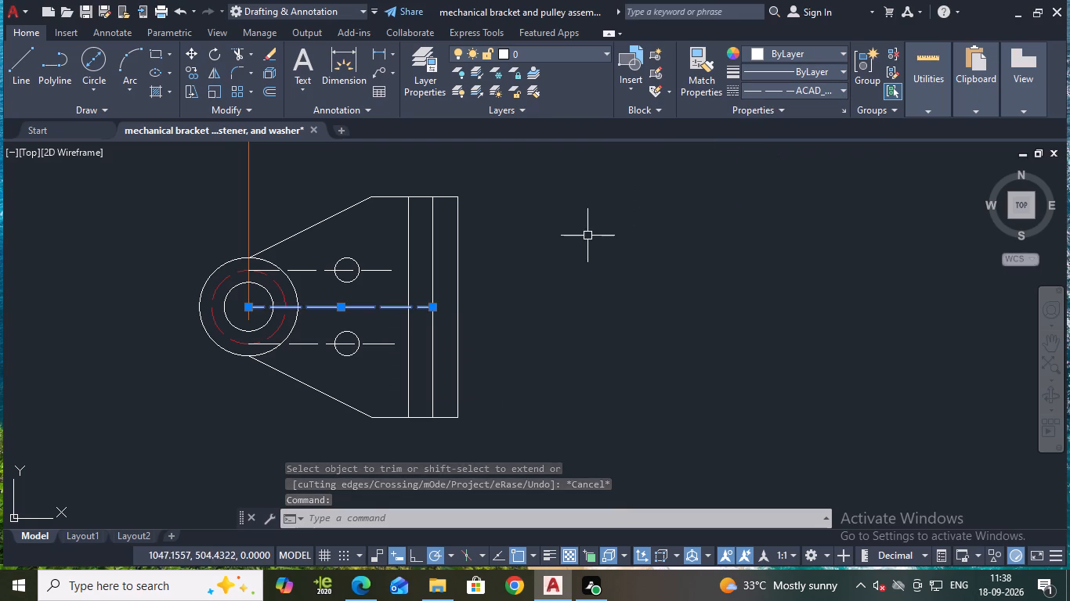
{"action": "key", "text": "Escape"}
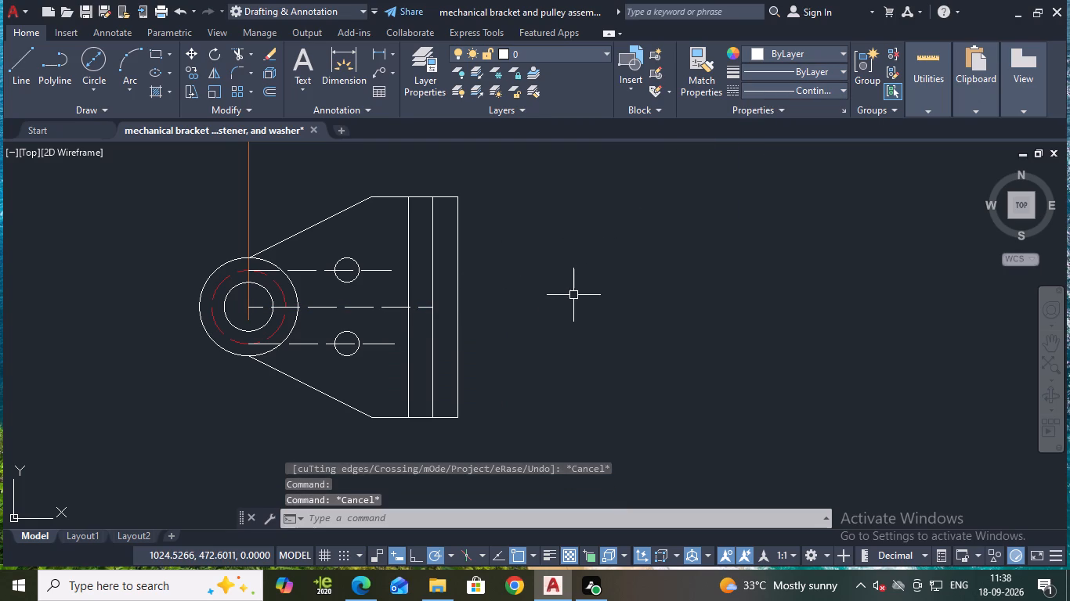
Offset the dashed horizontal centre line by 5 to both sides.
{"action": "key", "text": "o"}
{"action": "key", "text": "Return"}
{"action": "key", "text": "Return"}
{"action": "left_click", "coordinate": [376, 307]}
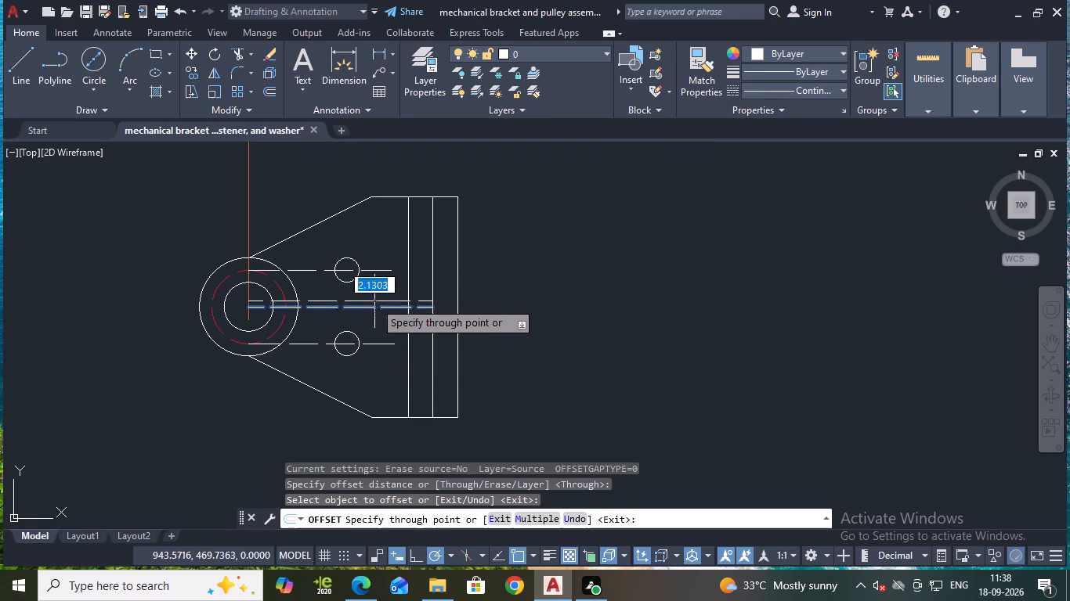
{"action": "scroll", "coordinate": [372, 291], "scroll_direction": "up", "scroll_amount": 2}
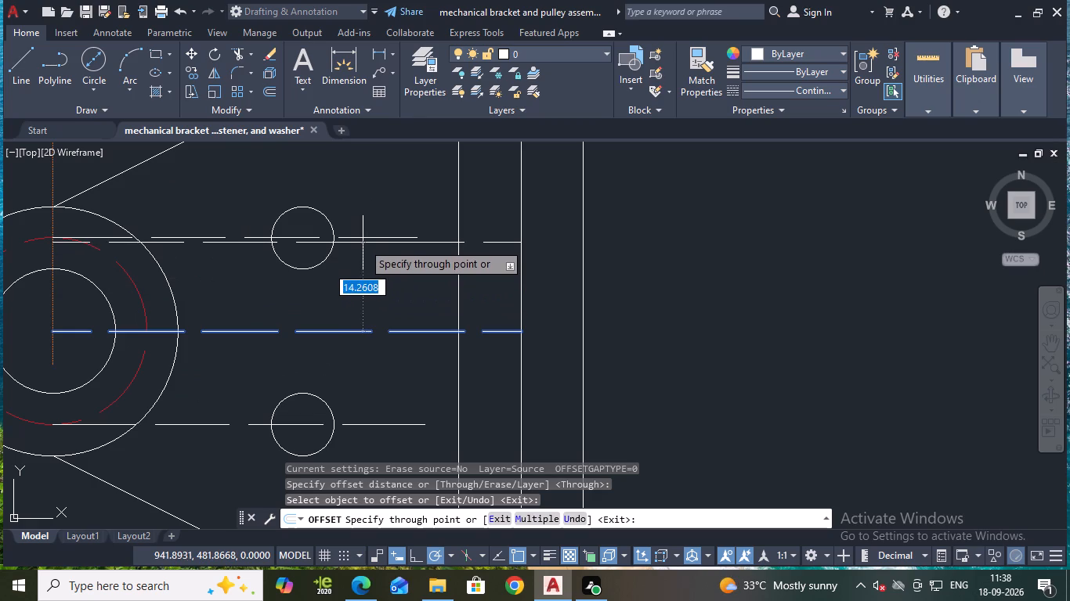
{"action": "key", "text": "5"}
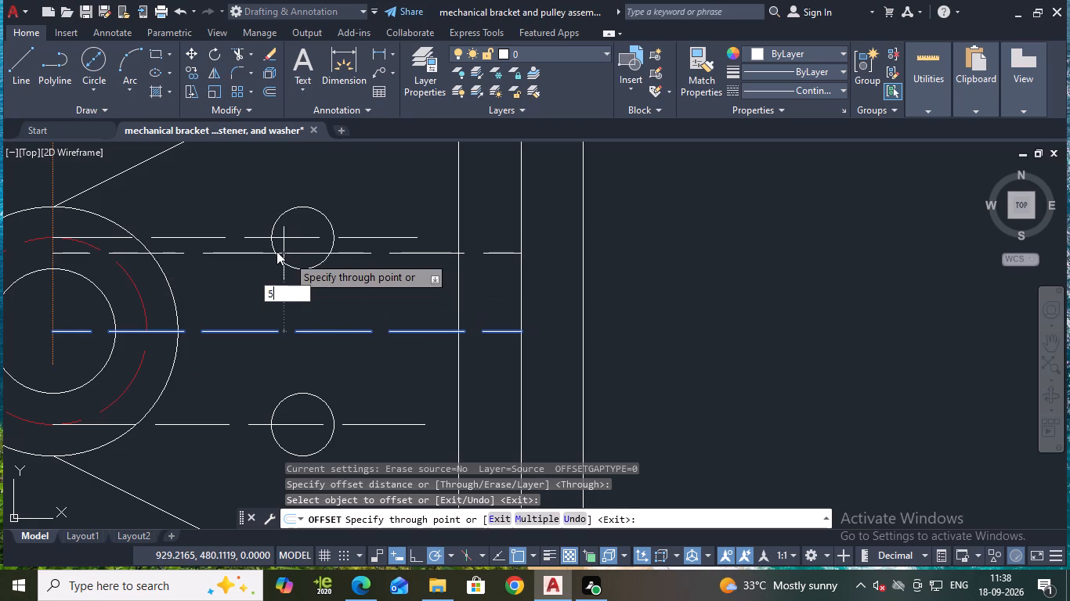
{"action": "key", "text": "Return"}
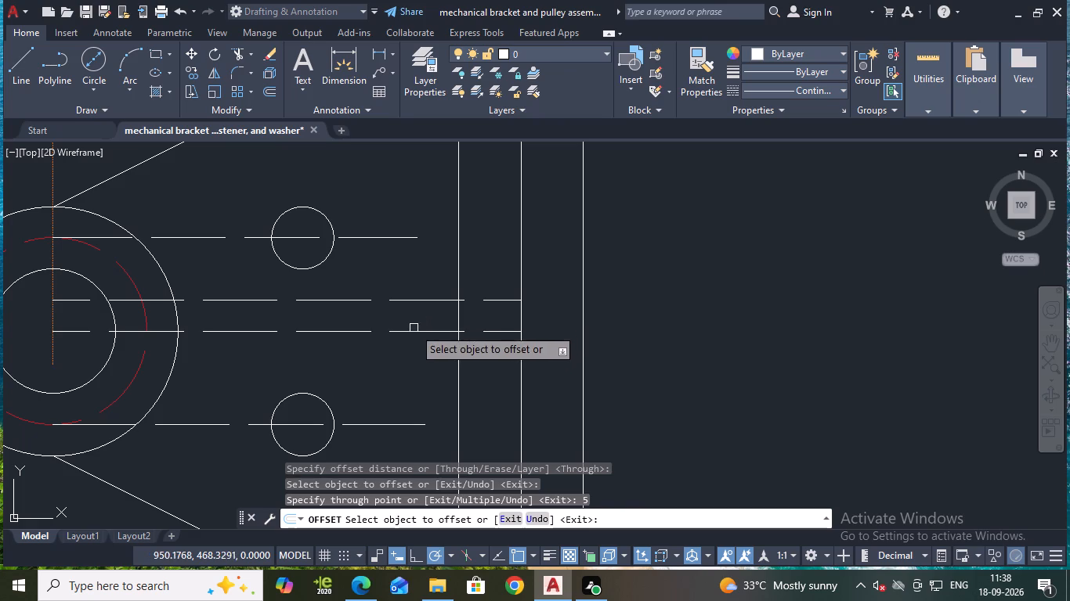
{"action": "left_click", "coordinate": [413, 329]}
{"action": "key", "text": "5"}
{"action": "key", "text": "Return"}
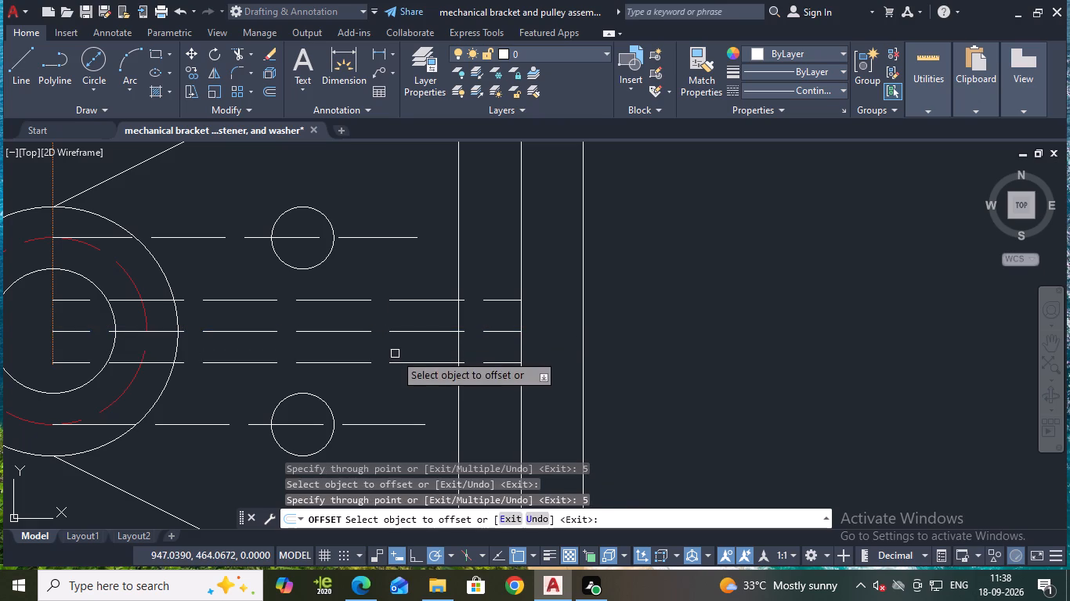
{"action": "key", "text": "Escape"}
Set the linetype of the two offset lines above and below the centre line to ByLayer.
{"action": "scroll", "coordinate": [399, 321], "scroll_direction": "down", "scroll_amount": 1}
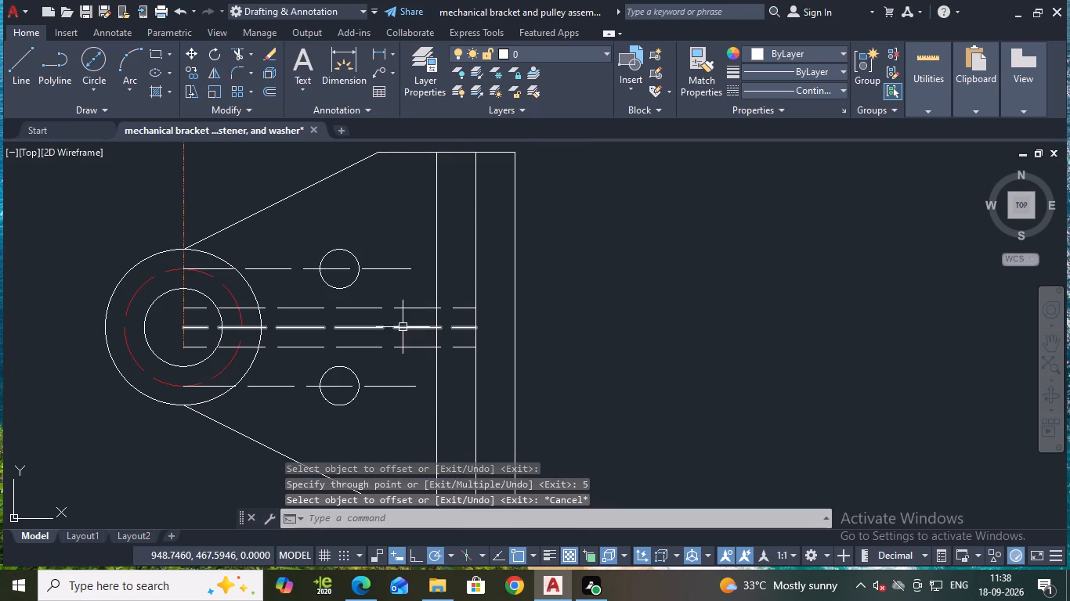
{"action": "left_click", "coordinate": [395, 310]}
{"action": "left_click", "coordinate": [400, 346]}
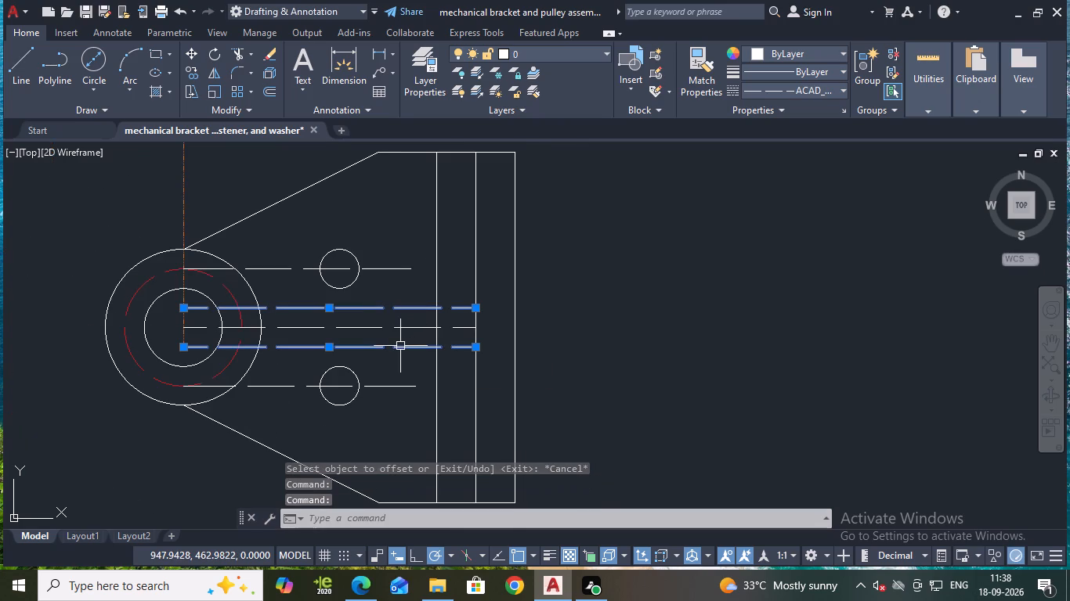
{"action": "left_click", "coordinate": [781, 78]}
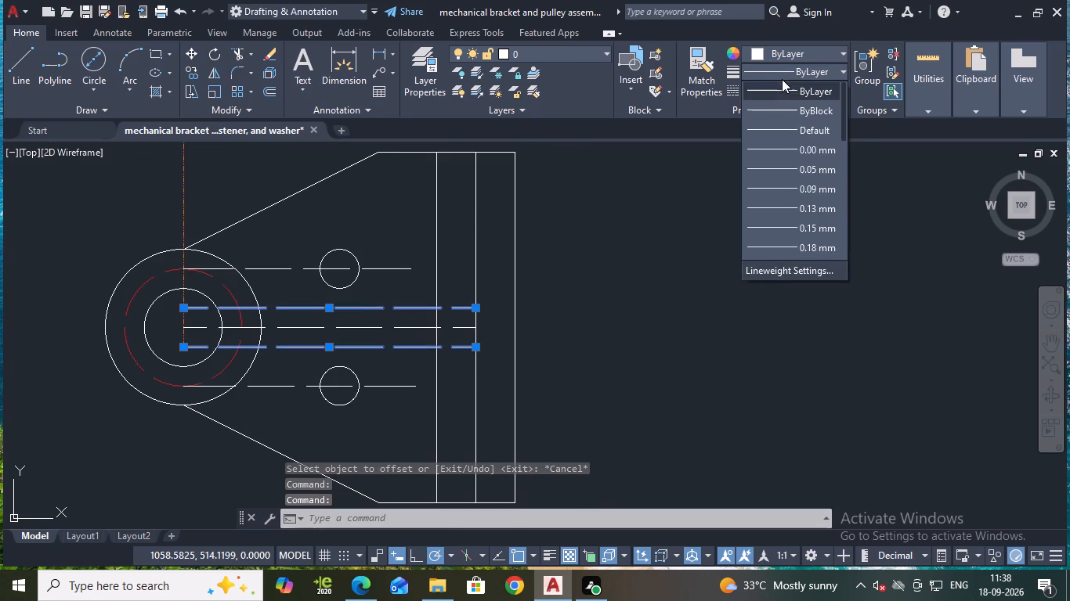
{"action": "left_click", "coordinate": [732, 170]}
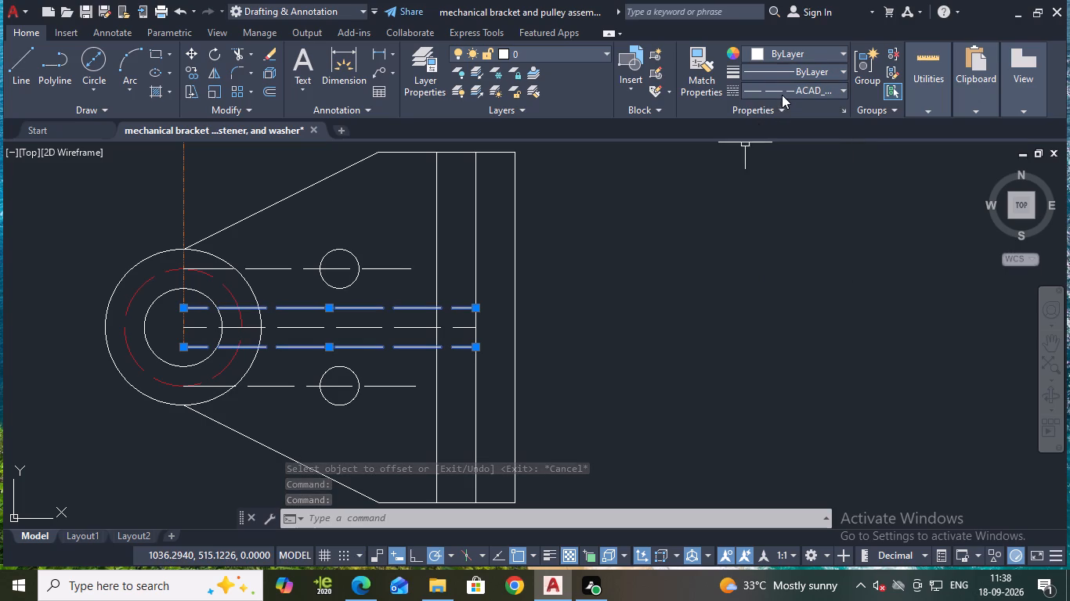
{"action": "left_click", "coordinate": [782, 95]}
{"action": "left_click", "coordinate": [783, 109]}
{"action": "key", "text": "Escape"}
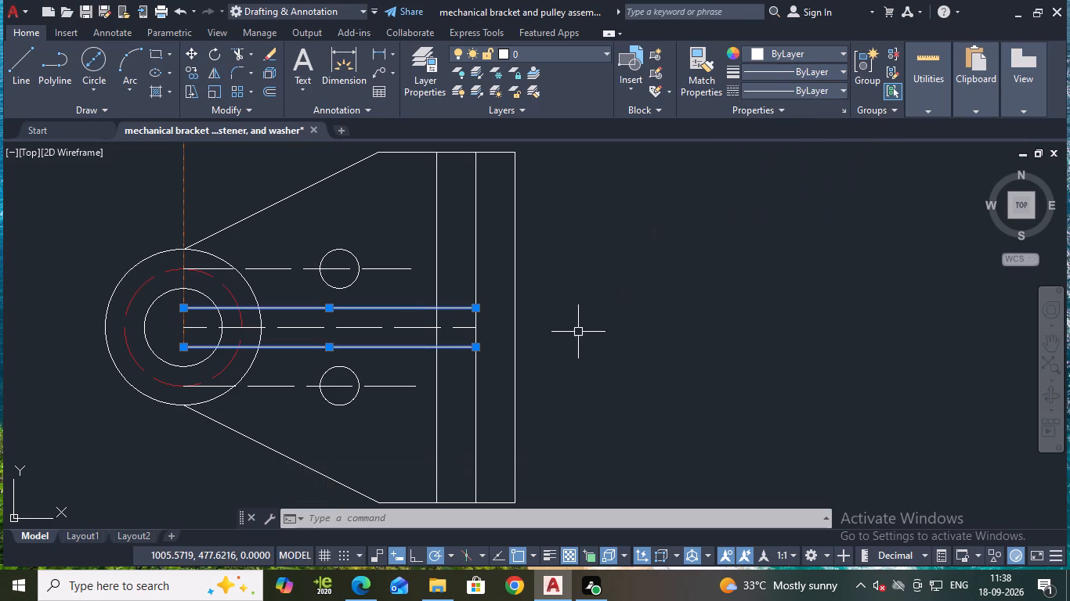
Trim the centre line and its two offset lines where they run between the two inner vertical plate lines.
{"action": "type", "text": "tr"}
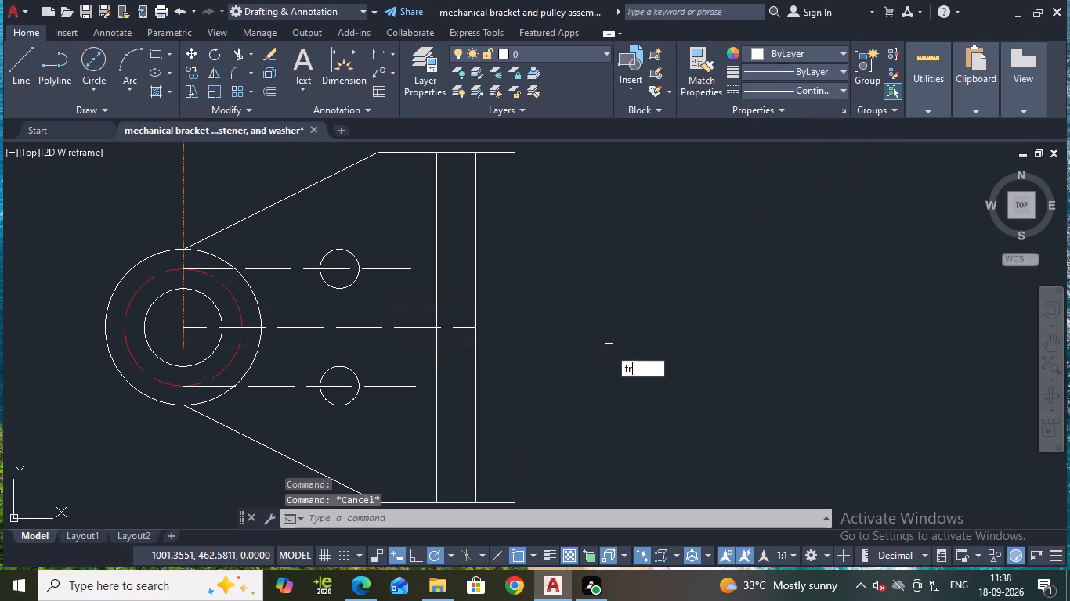
{"action": "key", "text": "Return"}
{"action": "left_click", "coordinate": [454, 345]}
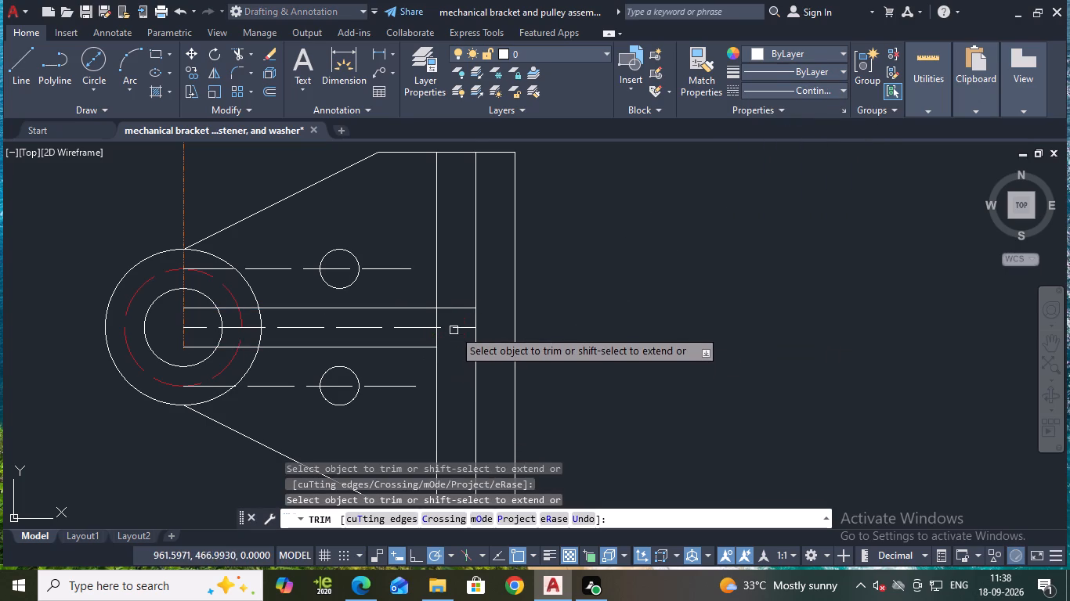
{"action": "left_click", "coordinate": [454, 329]}
{"action": "left_click", "coordinate": [455, 308]}
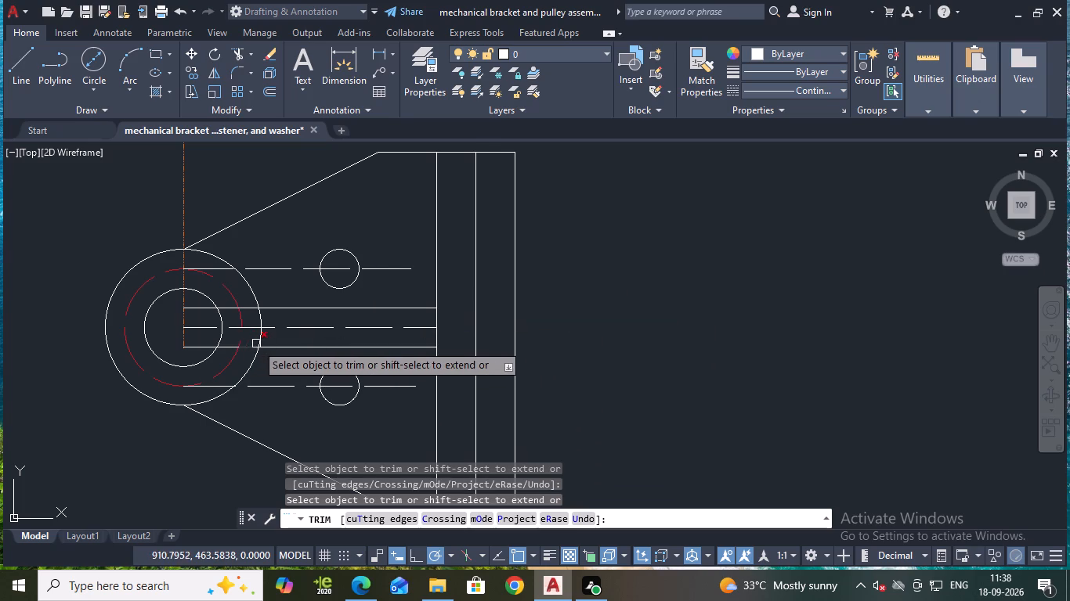
{"action": "middle_click_drag", "start_coordinate": [635, 299], "coordinate": [704, 283]}
{"action": "key", "text": "Escape"}
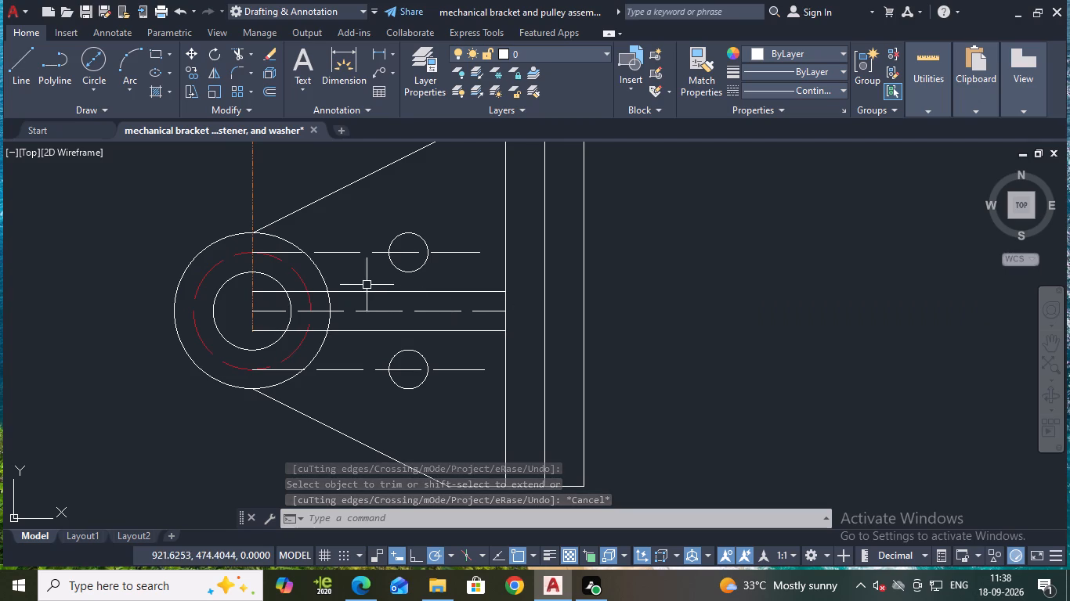
Draw a vertical line 10 long between the two offset lines, just outside the large outer circle.
{"action": "key", "text": "l"}
{"action": "key", "text": "Return"}
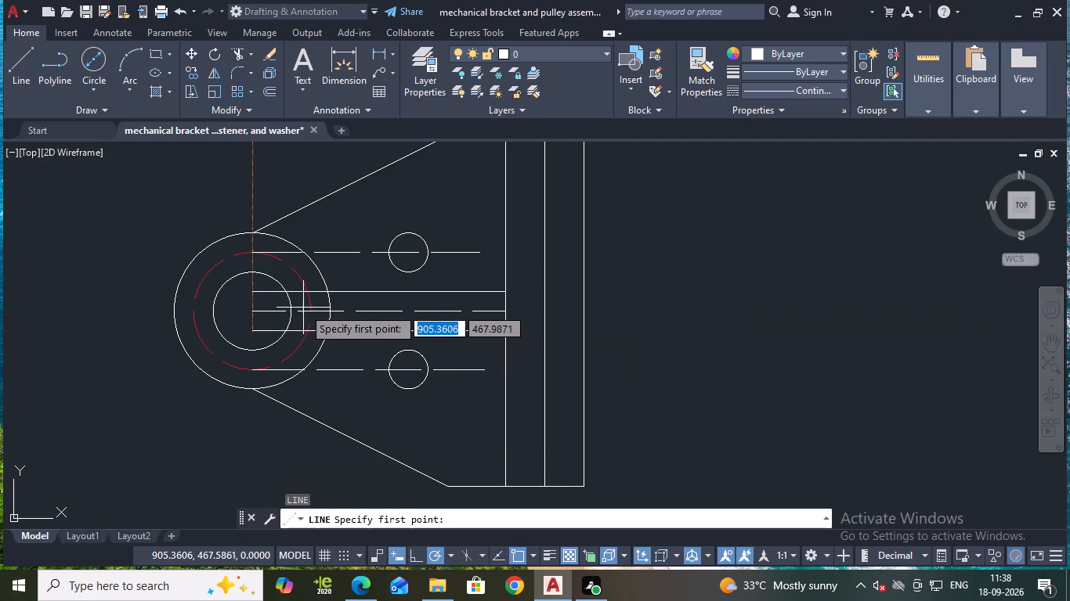
{"action": "left_click", "coordinate": [356, 291]}
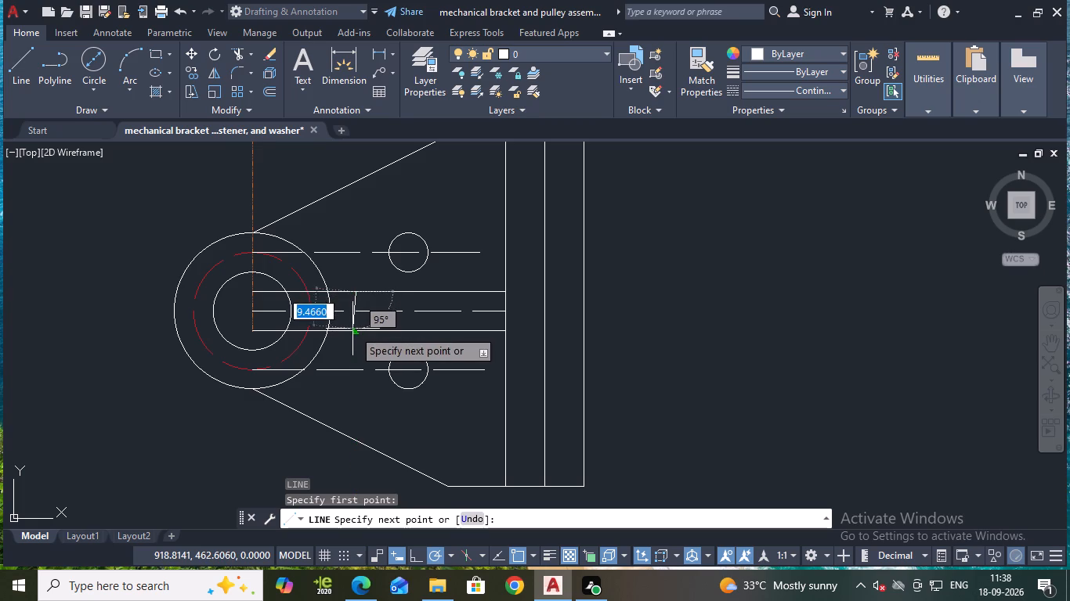
{"action": "scroll", "coordinate": [354, 330], "scroll_direction": "up", "scroll_amount": 2}
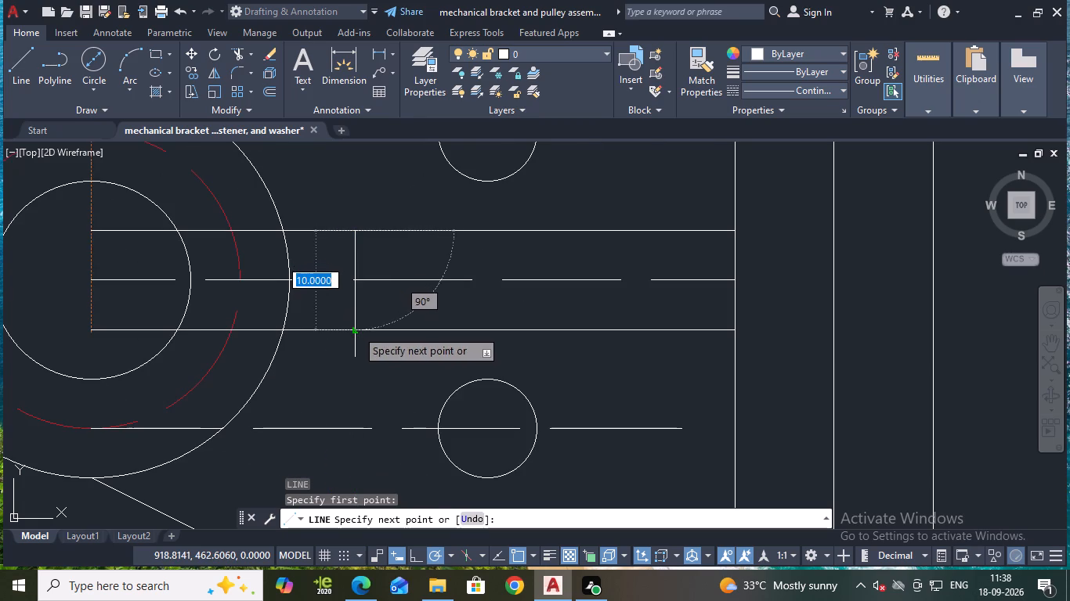
{"action": "left_click", "coordinate": [356, 329]}
{"action": "key", "text": "Escape"}
Remove the parts of both offset lines between the short vertical line and the circles' centre, trimming the gap and erasing the leftovers.
{"action": "type", "text": "tr"}
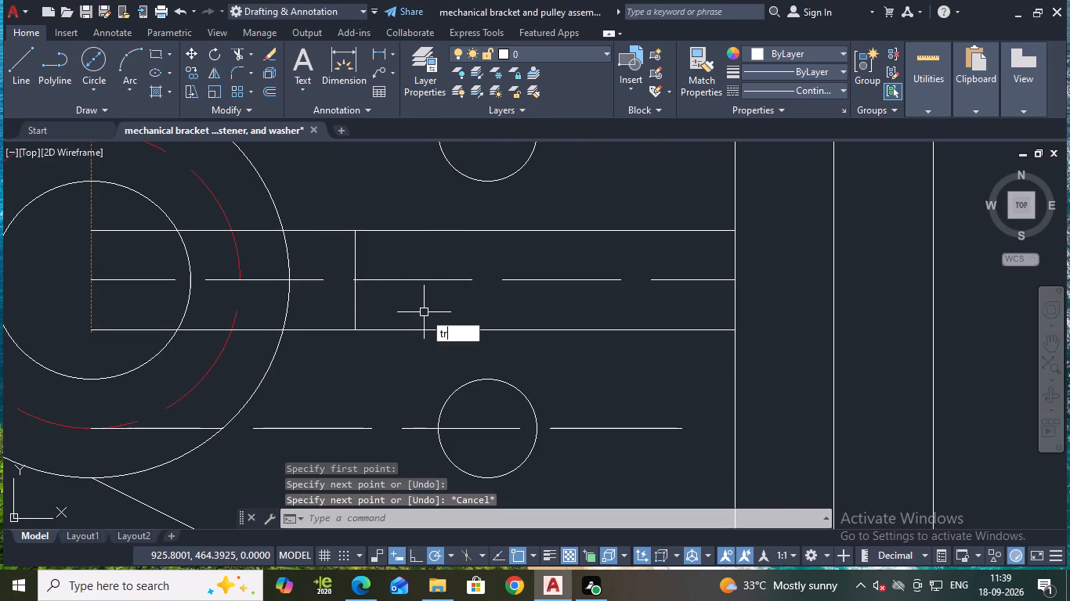
{"action": "key", "text": "Return"}
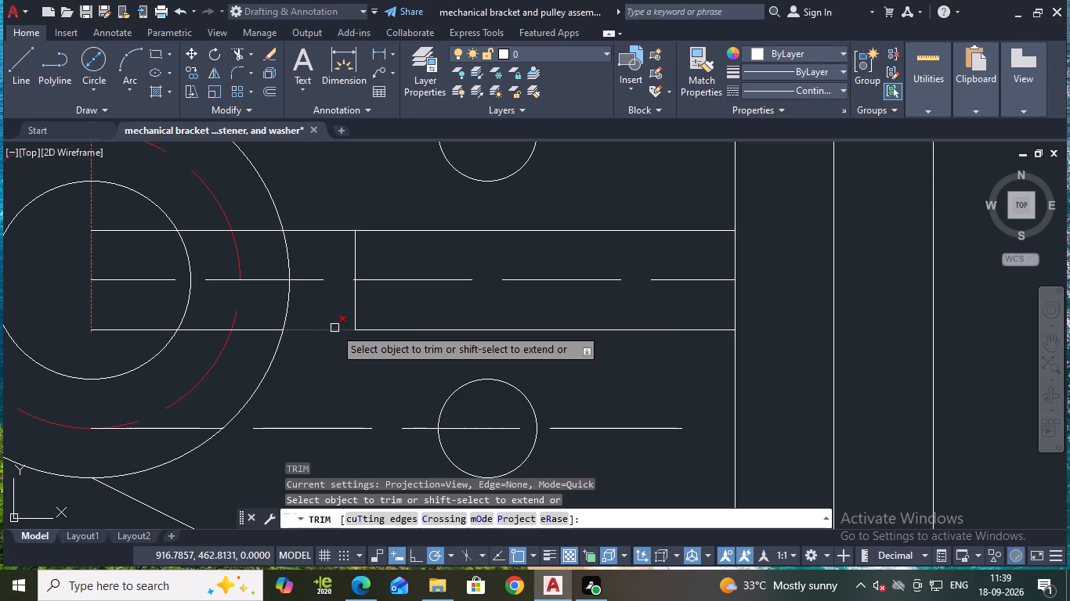
{"action": "left_click", "coordinate": [334, 328]}
{"action": "left_click", "coordinate": [316, 232]}
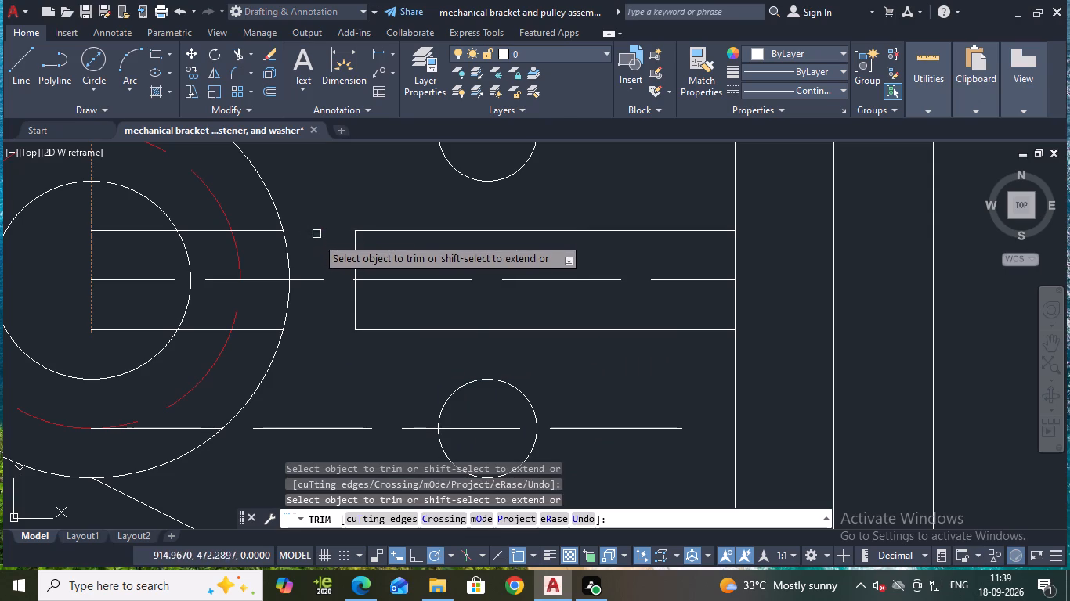
{"action": "key", "text": "Escape"}
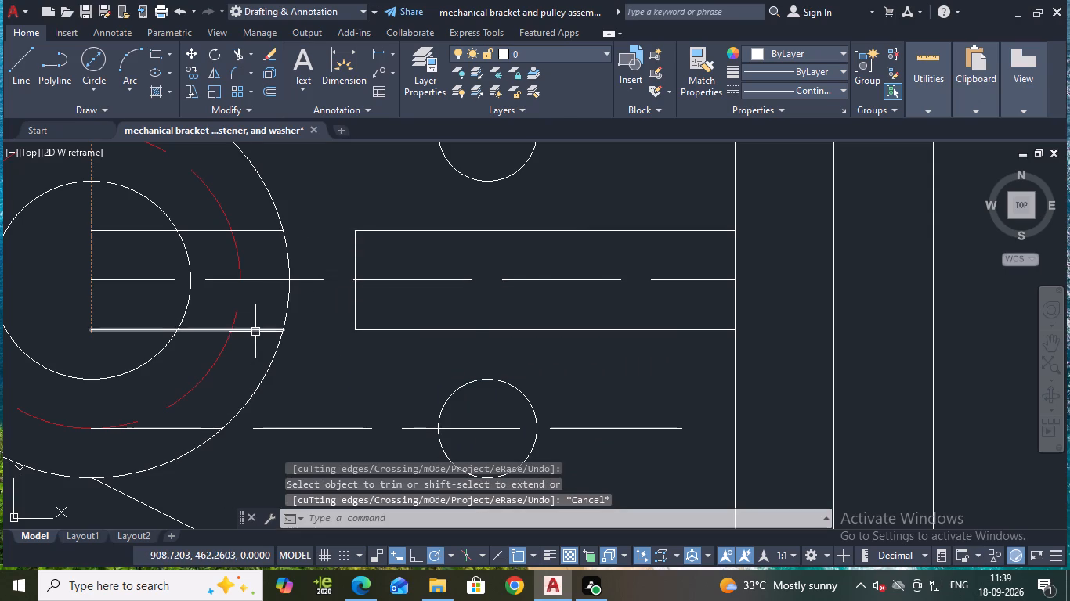
{"action": "left_click", "coordinate": [255, 332]}
{"action": "left_click", "coordinate": [257, 231]}
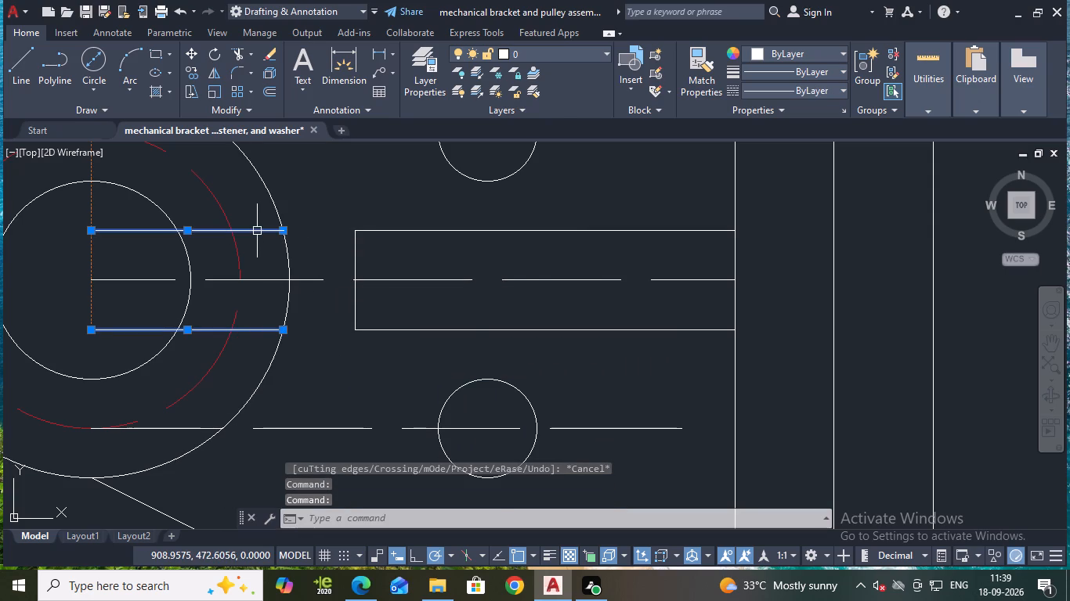
{"action": "key", "text": "e"}
{"action": "key", "text": "Return"}
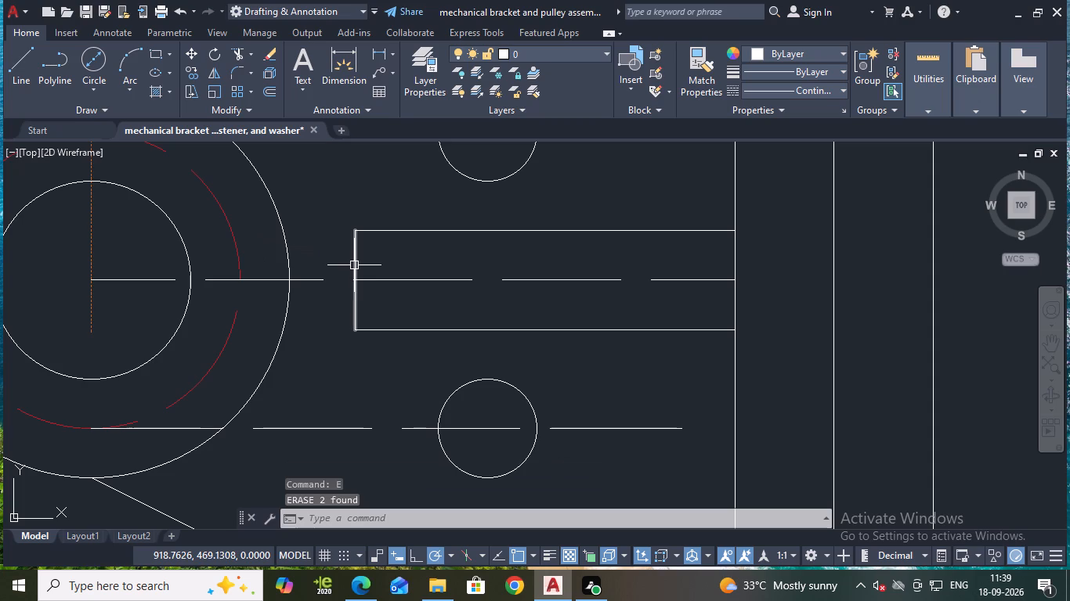
Offset the plate's outermost vertical line 5 outward and its innermost vertical line 5 towards the circles.
{"action": "scroll", "coordinate": [364, 284], "scroll_direction": "down", "scroll_amount": 1}
{"action": "middle_click_drag", "start_coordinate": [358, 335], "coordinate": [235, 348]}
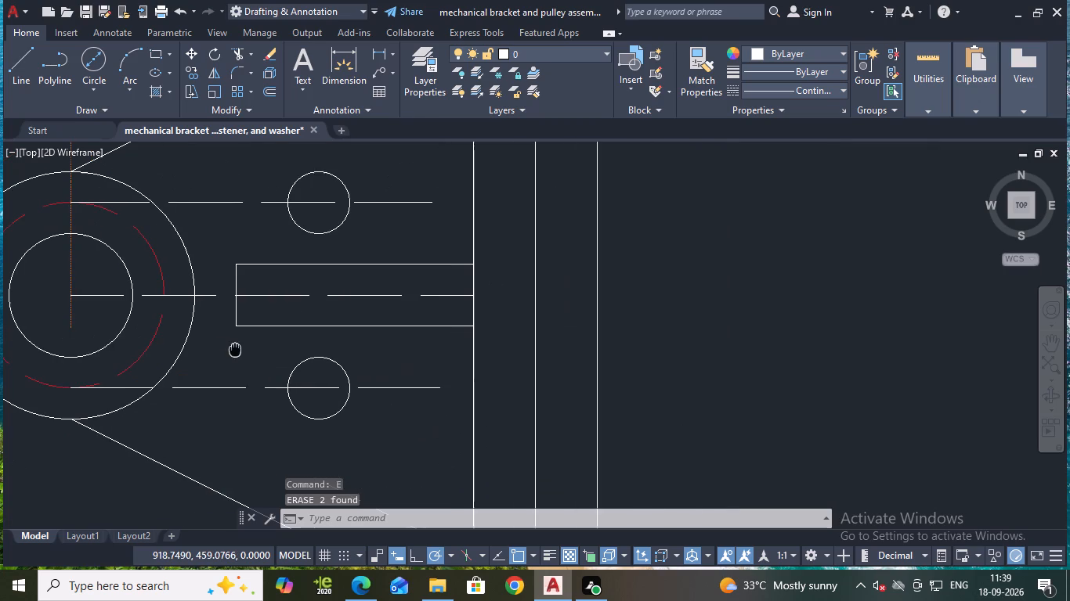
{"action": "middle_click_drag", "start_coordinate": [235, 348], "coordinate": [235, 349]}
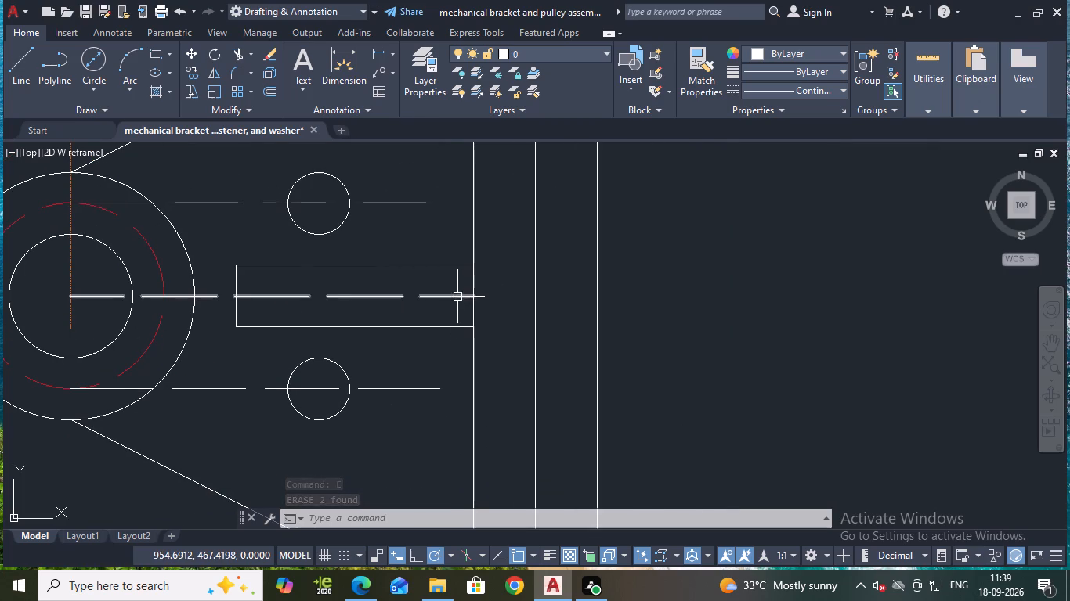
{"action": "middle_click_drag", "start_coordinate": [453, 230], "coordinate": [395, 300]}
{"action": "scroll", "coordinate": [409, 231], "scroll_direction": "down", "scroll_amount": 2}
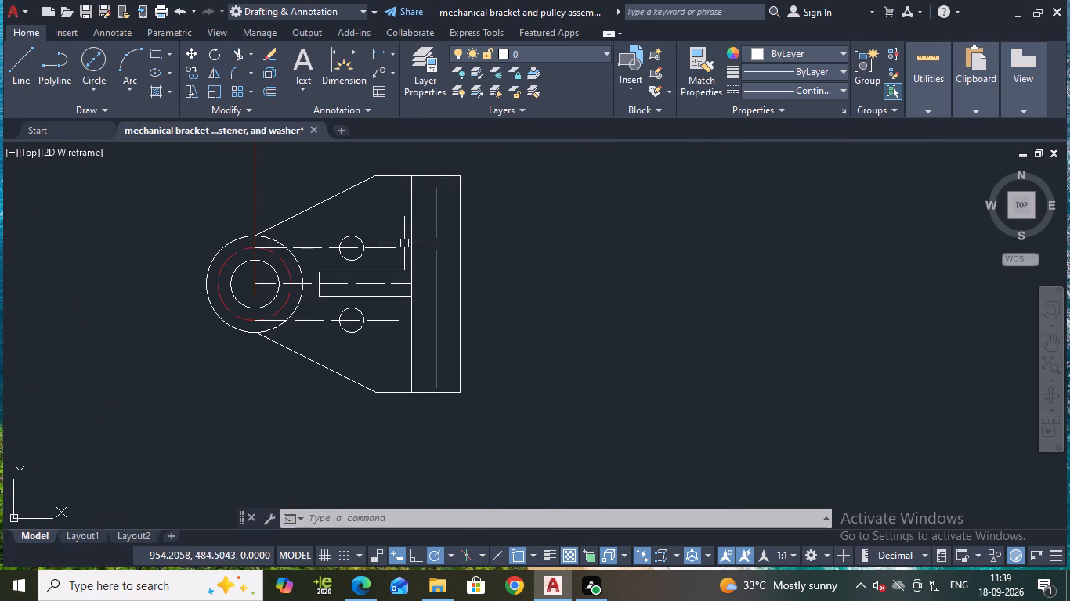
{"action": "key", "text": "Escape"}
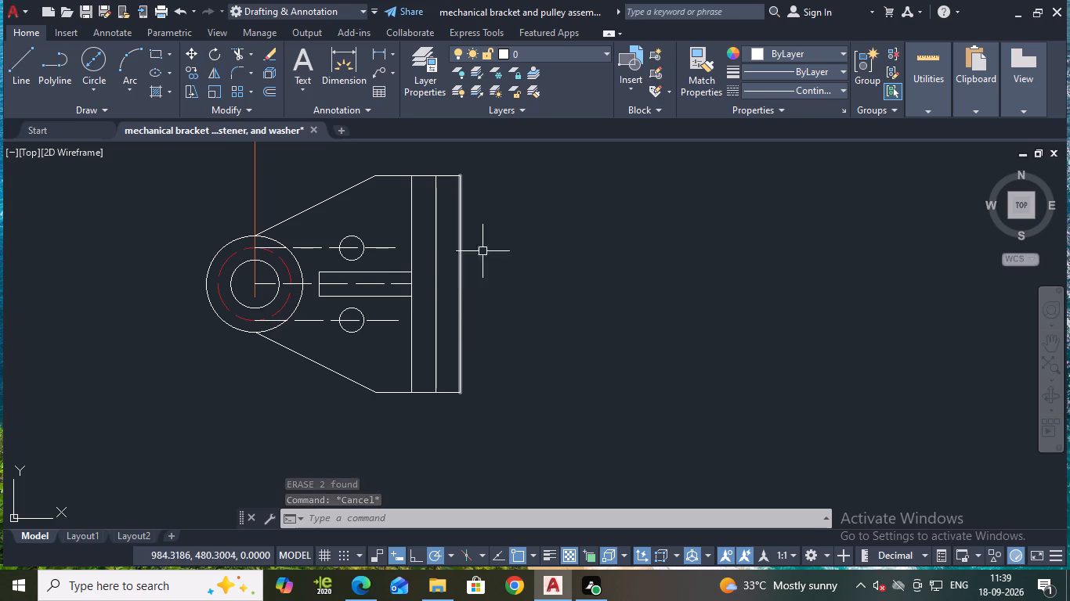
{"action": "key", "text": "o"}
{"action": "key", "text": "Return"}
{"action": "key", "text": "Return"}
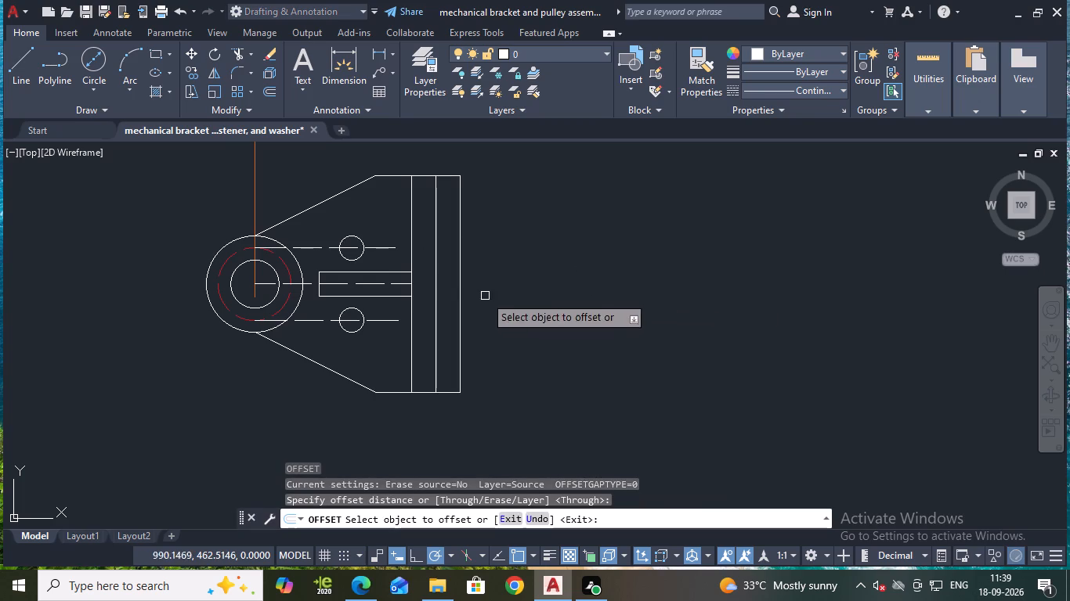
{"action": "left_click", "coordinate": [461, 285]}
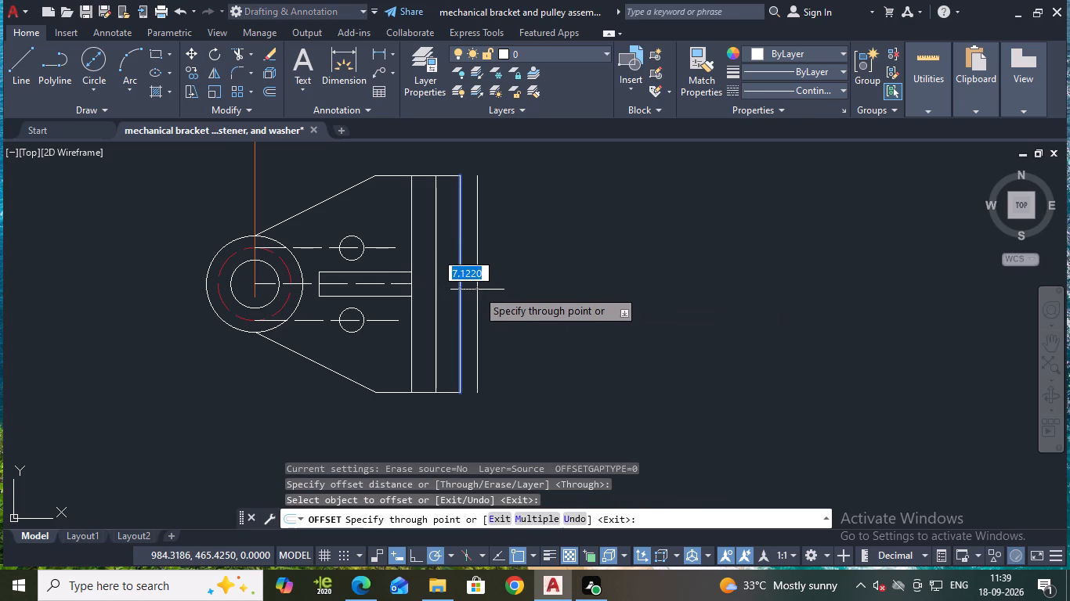
{"action": "key", "text": "5"}
{"action": "key", "text": "Return"}
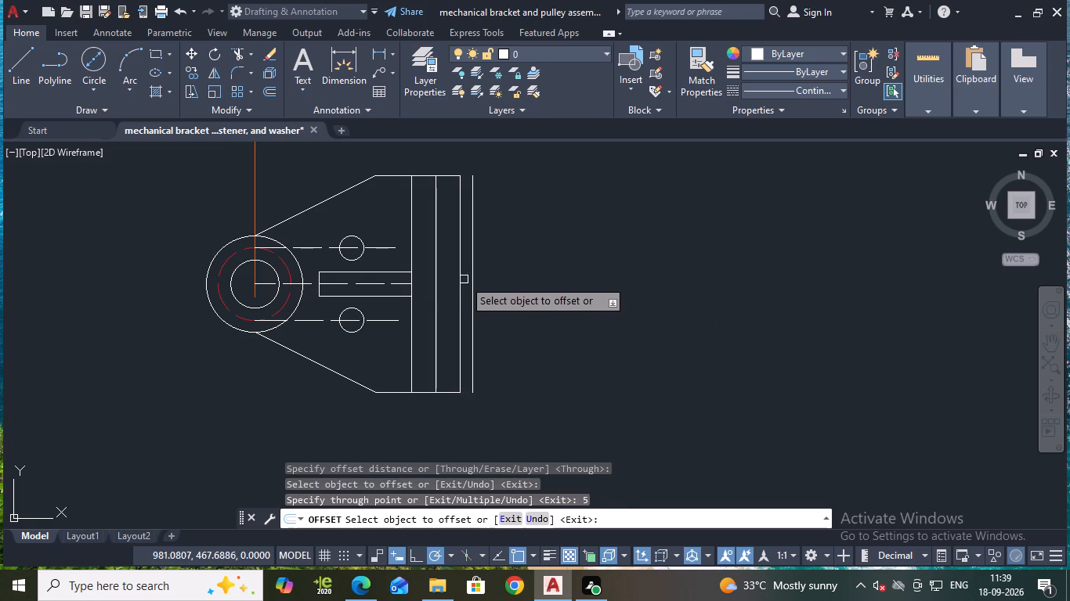
{"action": "left_click", "coordinate": [410, 238]}
{"action": "key", "text": "5"}
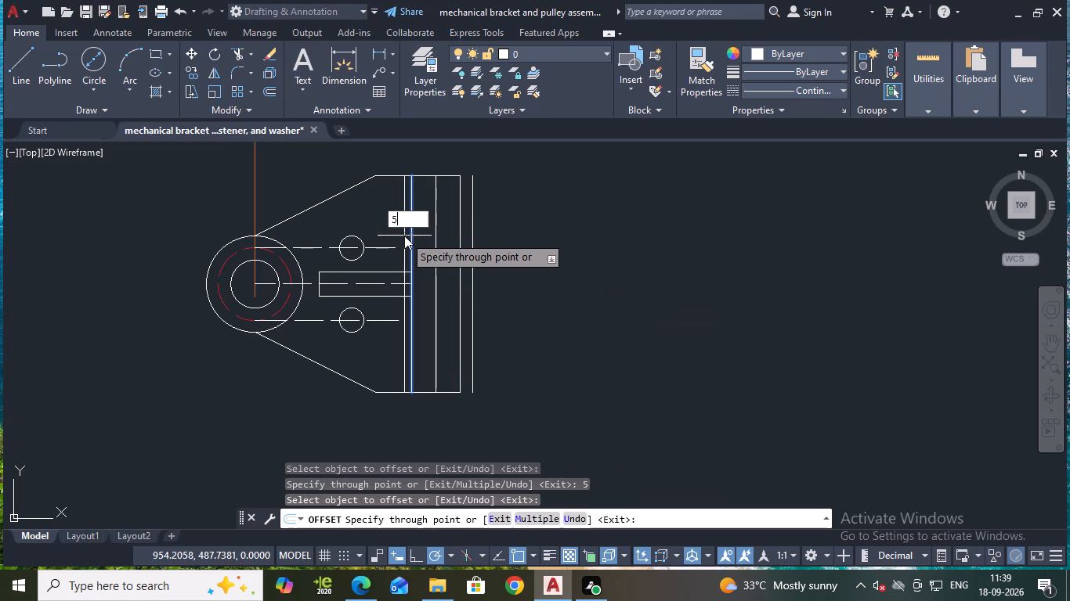
{"action": "key", "text": "Return"}
{"action": "key", "text": "Escape"}
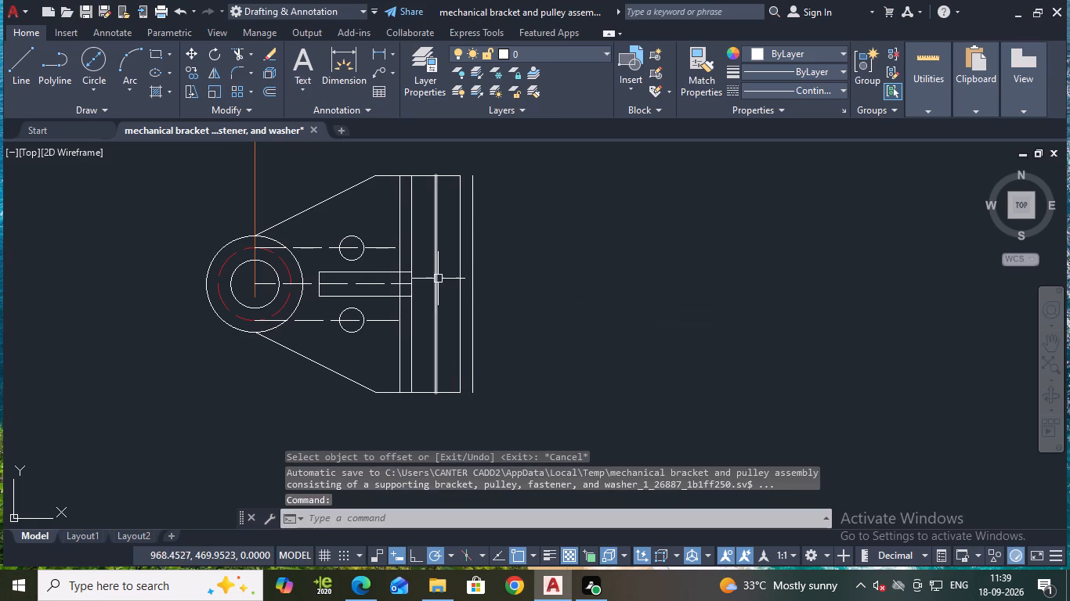
Offset the central rib's horizontal centre line 22 upward.
{"action": "key", "text": "o"}
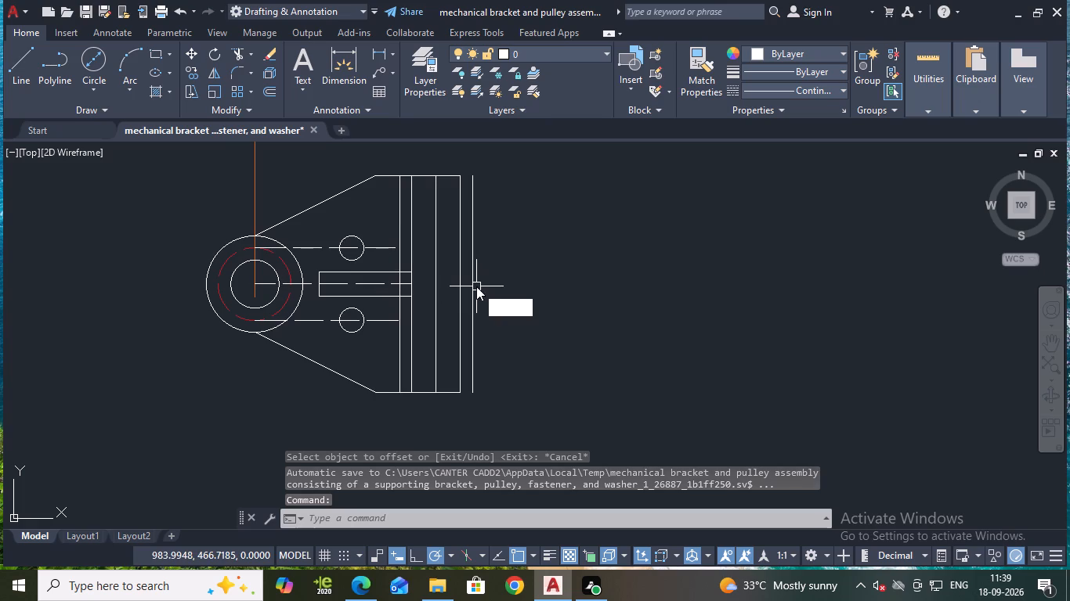
{"action": "key", "text": "Return"}
{"action": "key", "text": "Return"}
{"action": "left_click", "coordinate": [378, 286]}
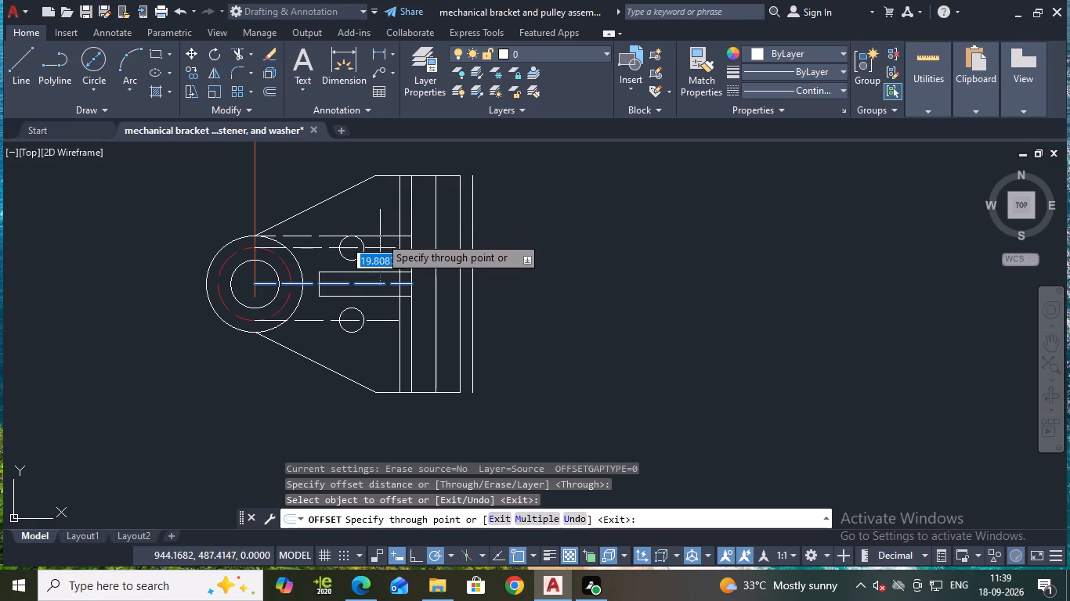
{"action": "type", "text": "22"}
{"action": "key", "text": "Return"}
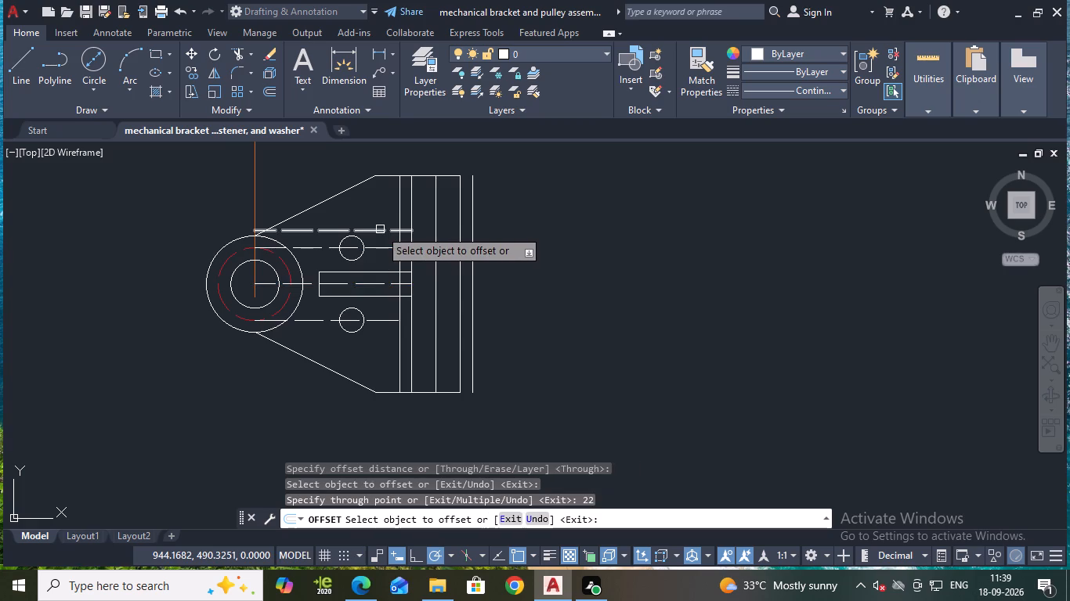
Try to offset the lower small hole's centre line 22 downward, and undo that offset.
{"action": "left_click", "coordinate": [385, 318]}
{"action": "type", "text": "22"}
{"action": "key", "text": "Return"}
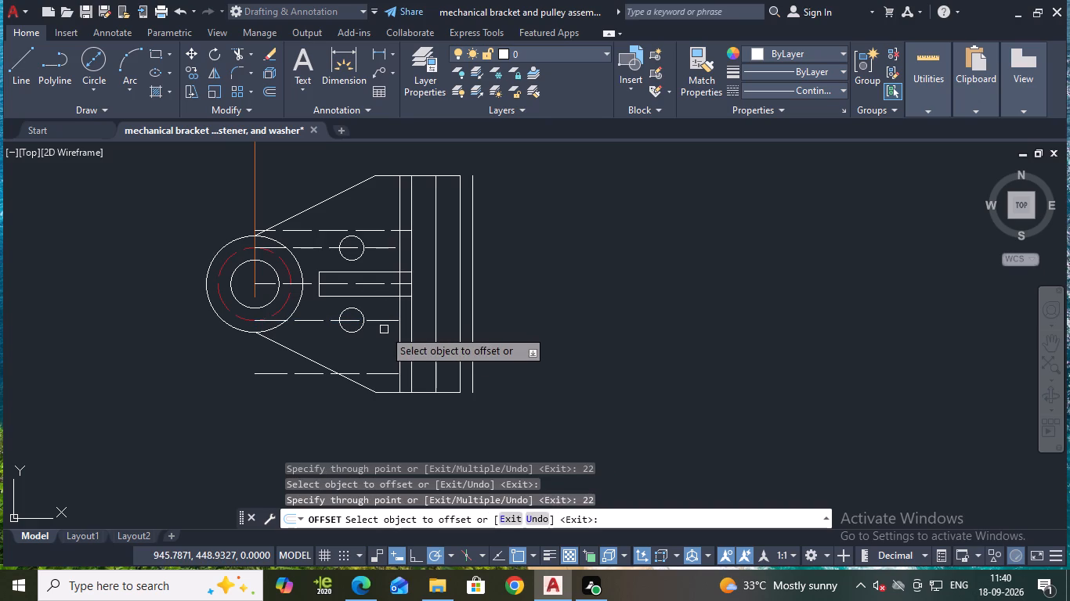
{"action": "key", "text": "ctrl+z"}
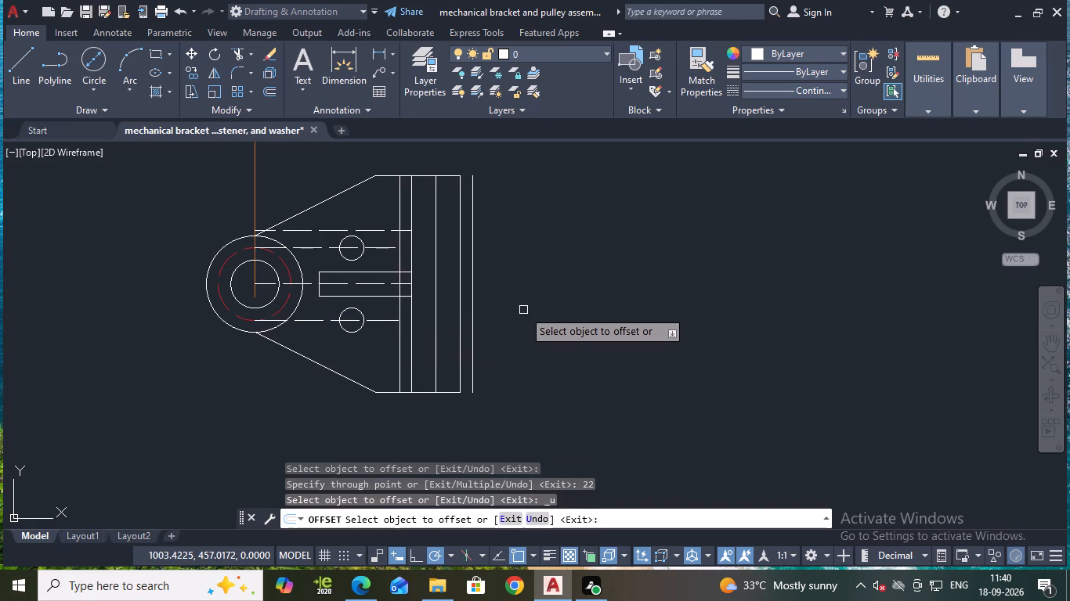
Offset the central rib's horizontal centre line 22 downward.
{"action": "left_click", "coordinate": [375, 285]}
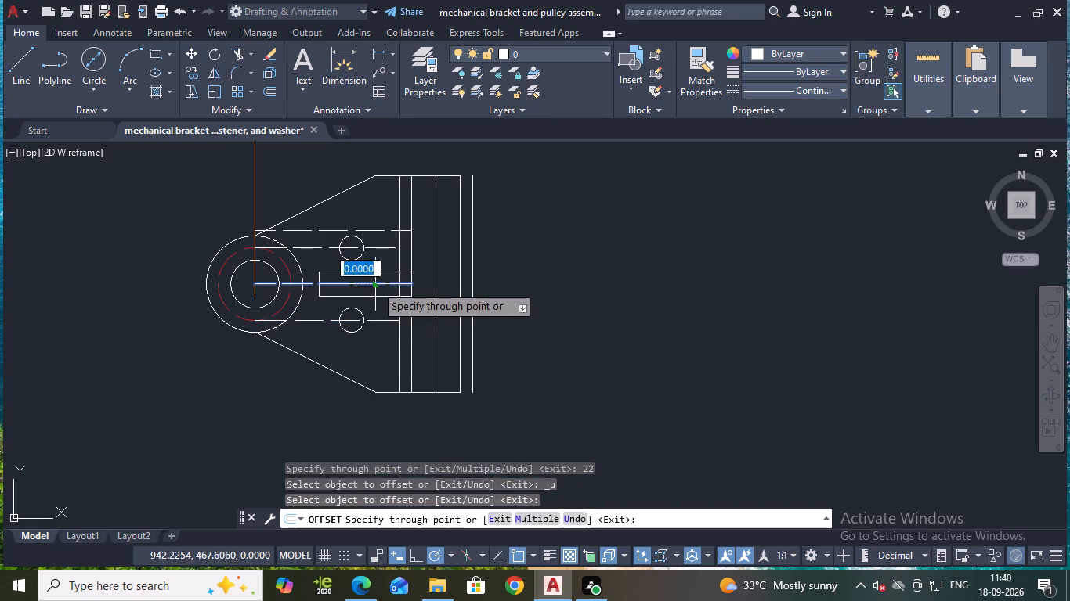
{"action": "type", "text": "22"}
{"action": "key", "text": "Return"}
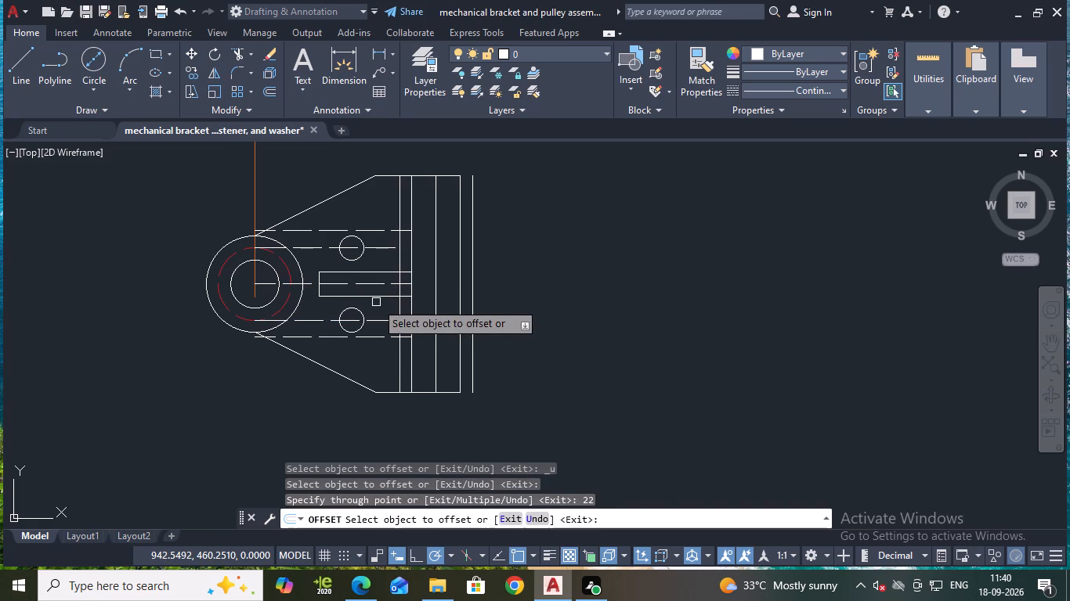
{"action": "key", "text": "Escape"}
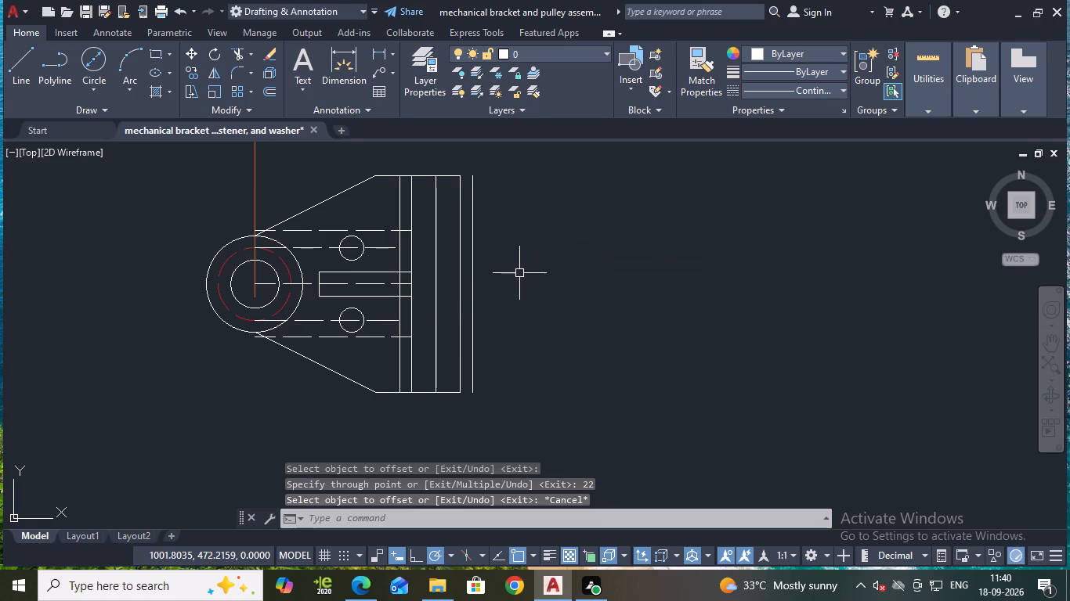
Trim the new inner vertical line where it extends above and below the two horizontal lines offset 22 from the centre line.
{"action": "type", "text": "tr"}
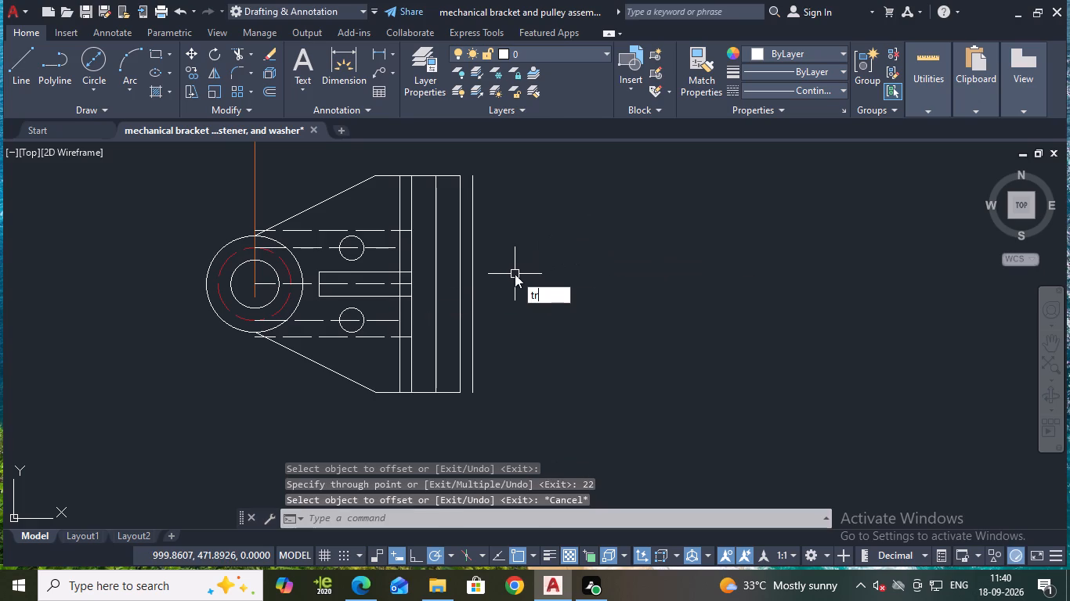
{"action": "key", "text": "Return"}
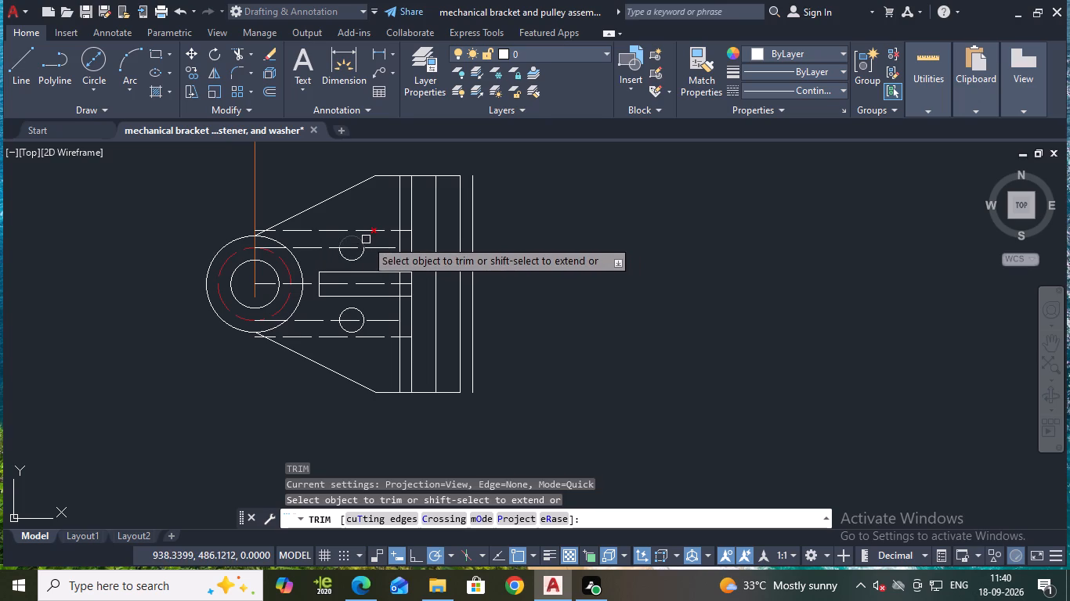
{"action": "left_click", "coordinate": [399, 214]}
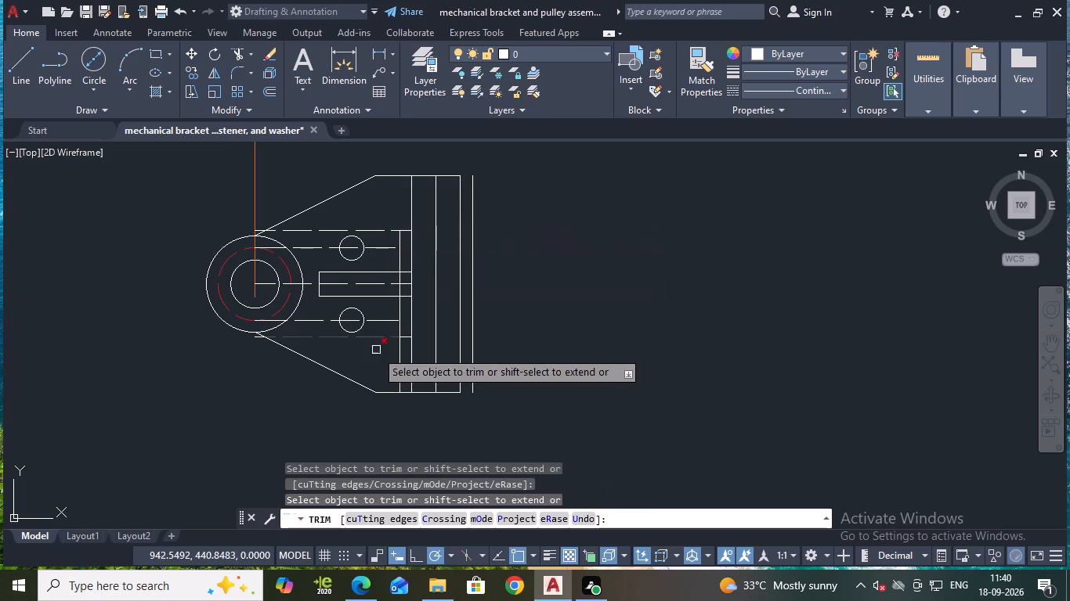
{"action": "left_click", "coordinate": [400, 352]}
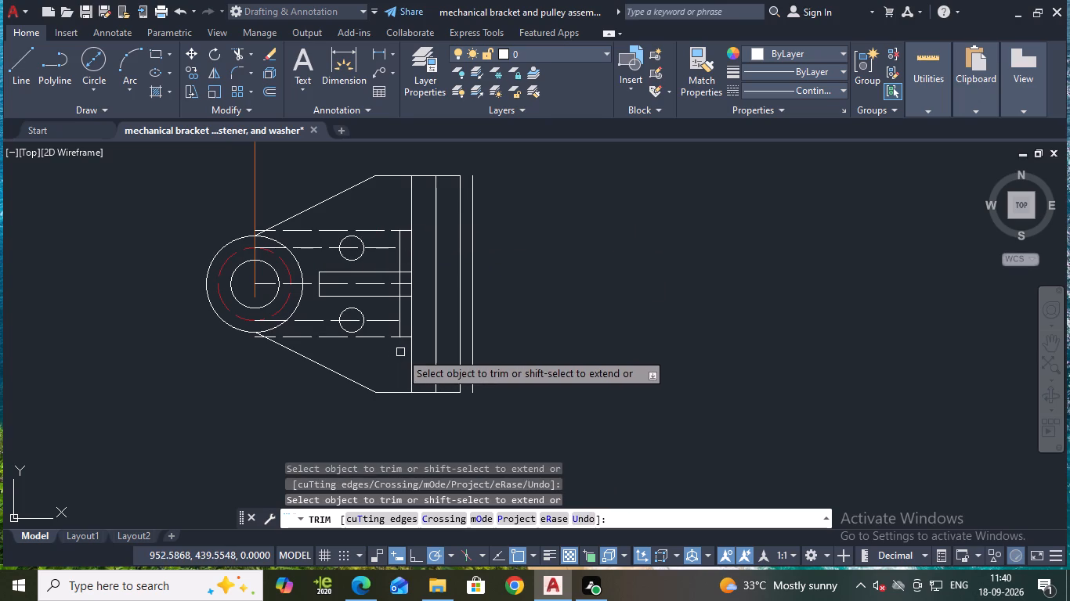
{"action": "key", "text": "Escape"}
Stretch the plate-side ends of the upper and lower 22-offset dashed lines out to the new outermost vertical line.
{"action": "scroll", "coordinate": [446, 250], "scroll_direction": "up", "scroll_amount": 1}
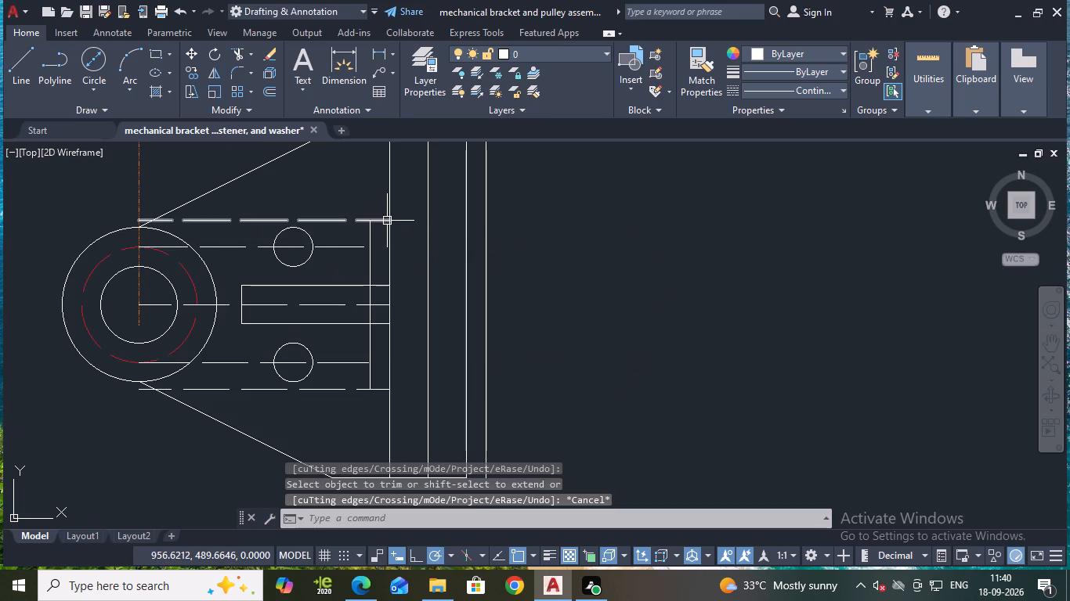
{"action": "left_click", "coordinate": [386, 221]}
{"action": "left_click", "coordinate": [390, 221]}
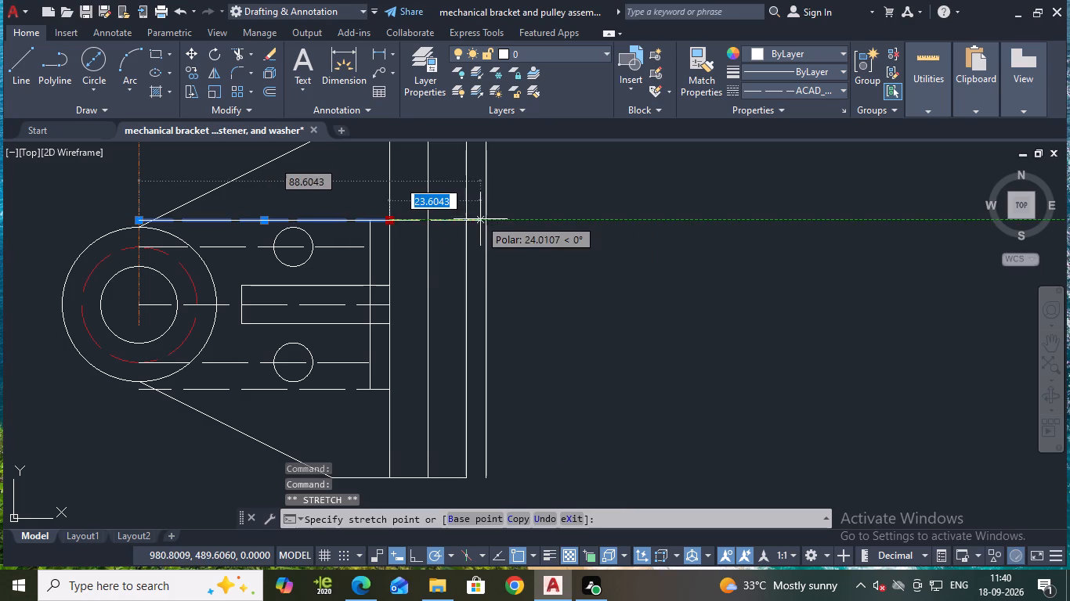
{"action": "left_click", "coordinate": [485, 219]}
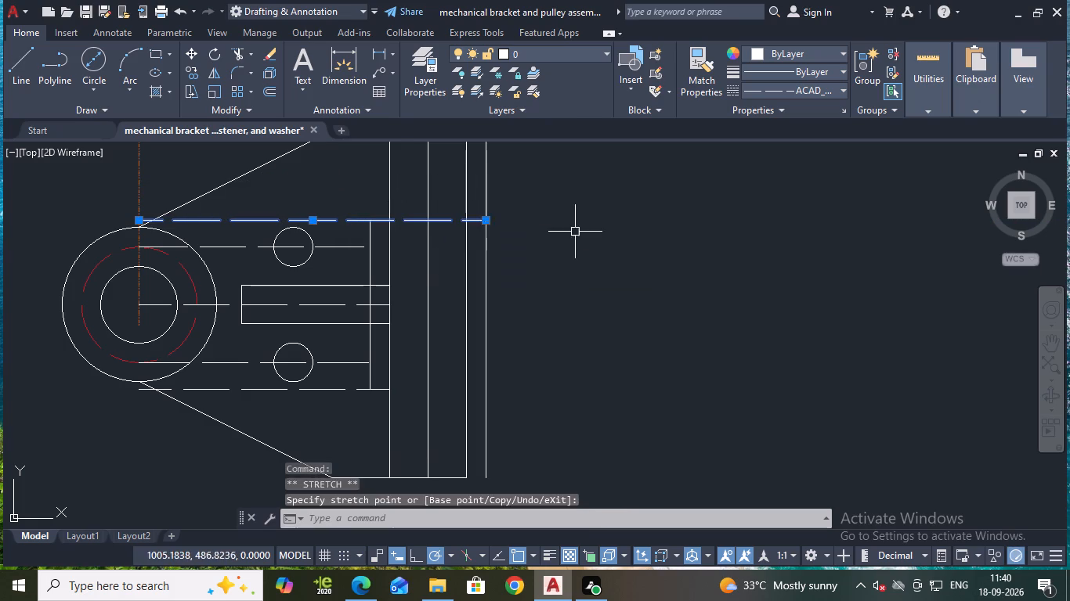
{"action": "key", "text": "Escape"}
{"action": "middle_click_drag", "start_coordinate": [374, 413], "coordinate": [363, 371]}
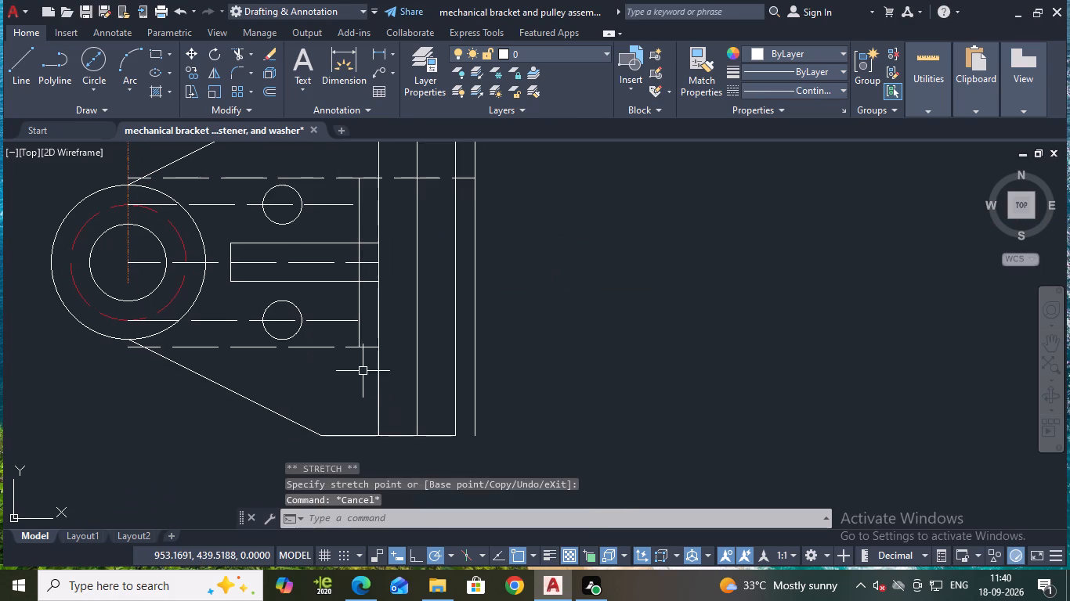
{"action": "left_click", "coordinate": [367, 349]}
{"action": "left_click", "coordinate": [378, 346]}
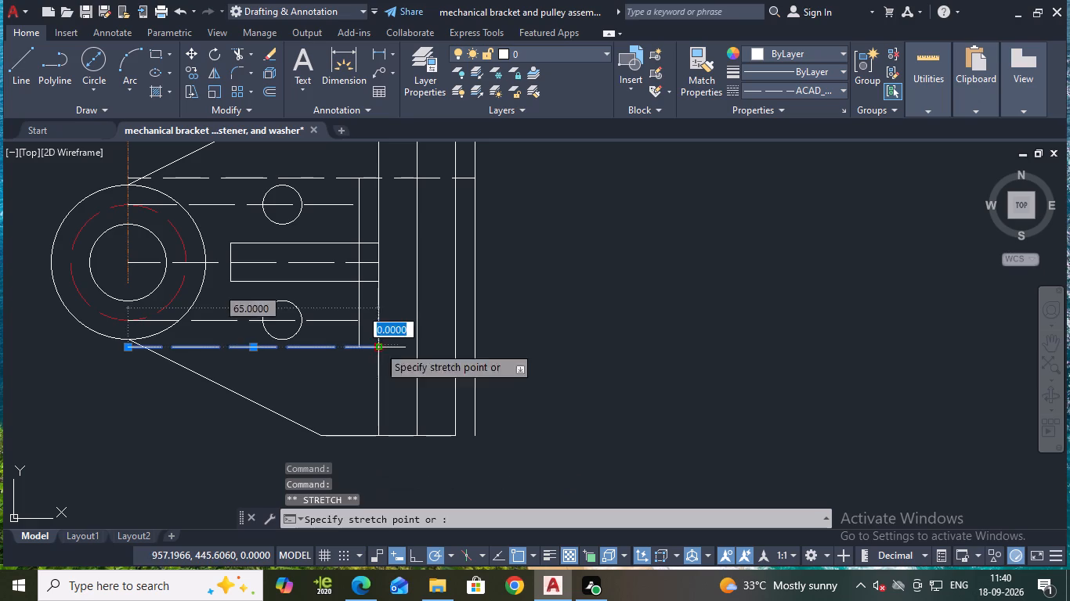
{"action": "left_click", "coordinate": [475, 349]}
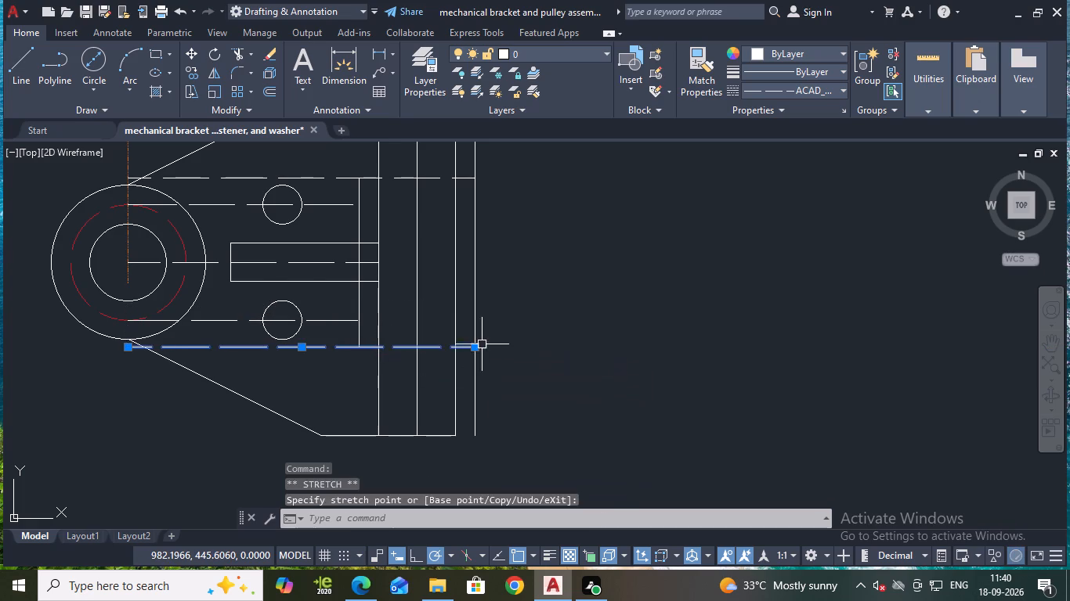
{"action": "key", "text": "Escape"}
Trim the new outermost vertical line where it extends above and below the upper and lower 22-offset dashed lines.
{"action": "type", "text": "tr"}
{"action": "key", "text": "Return"}
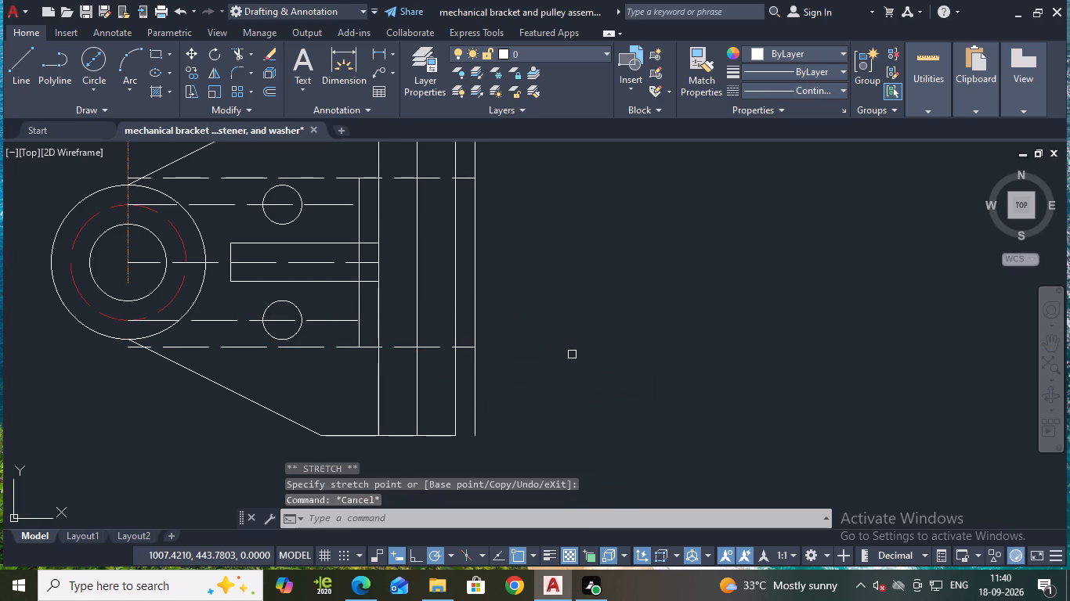
{"action": "left_click", "coordinate": [474, 365]}
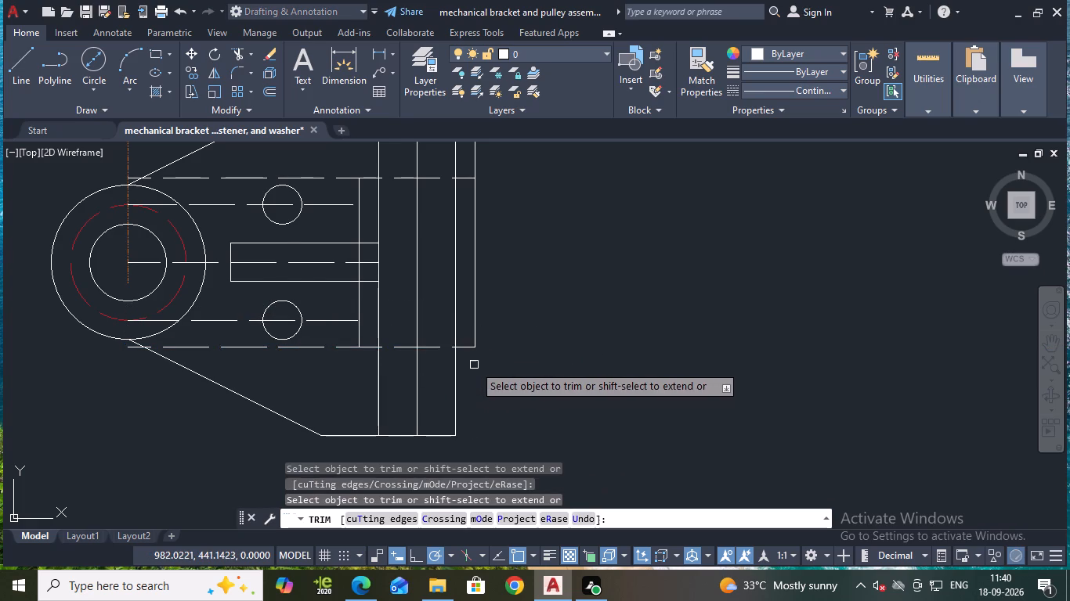
{"action": "middle_click_drag", "start_coordinate": [523, 278], "coordinate": [522, 347]}
{"action": "left_click", "coordinate": [473, 228]}
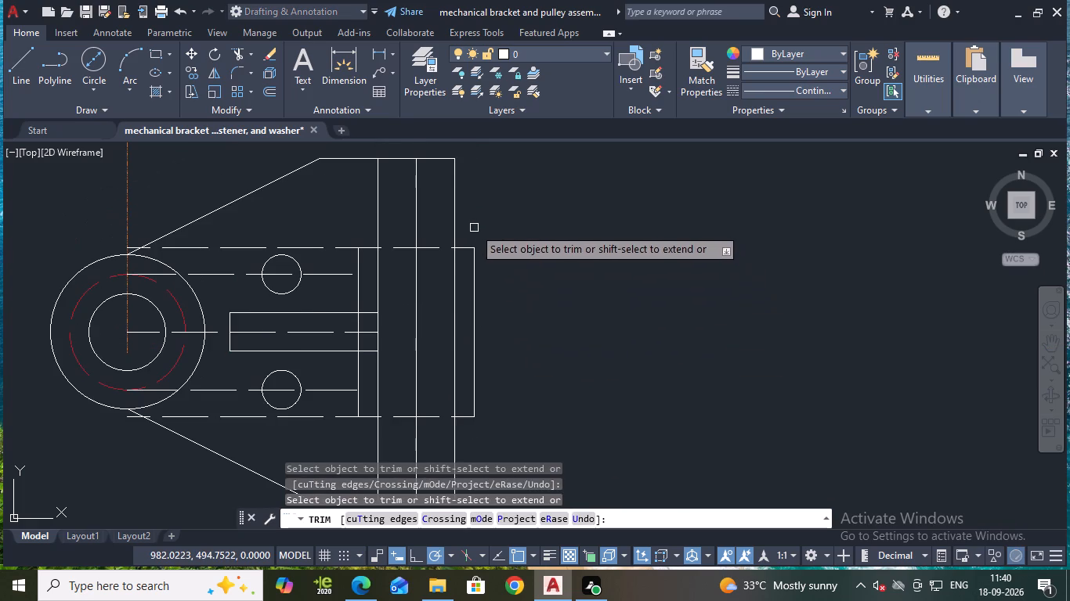
{"action": "scroll", "coordinate": [528, 286], "scroll_direction": "down", "scroll_amount": 1}
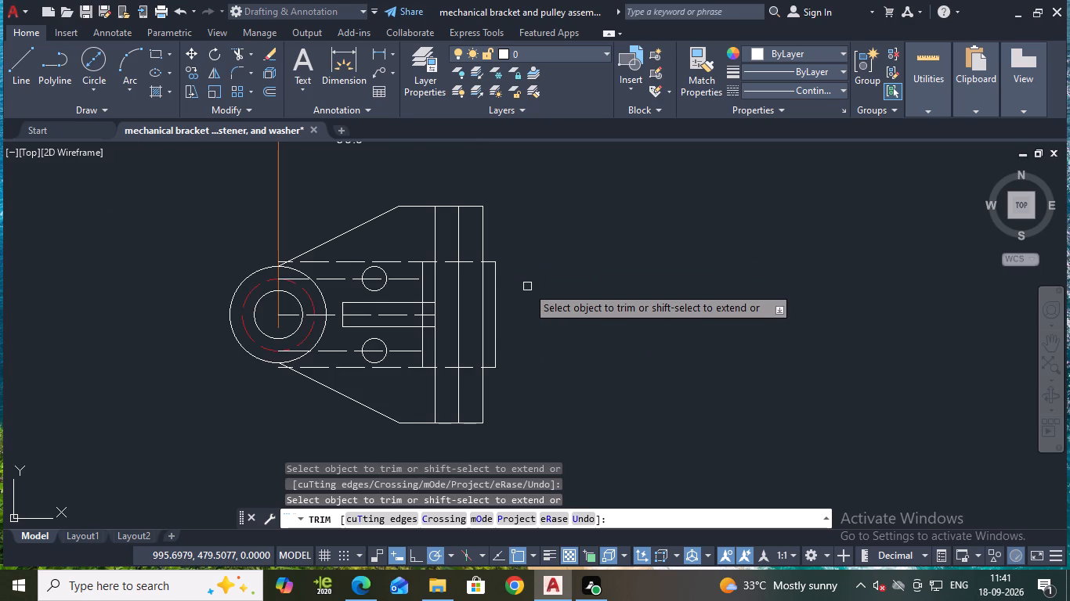
{"action": "key", "text": "Escape"}
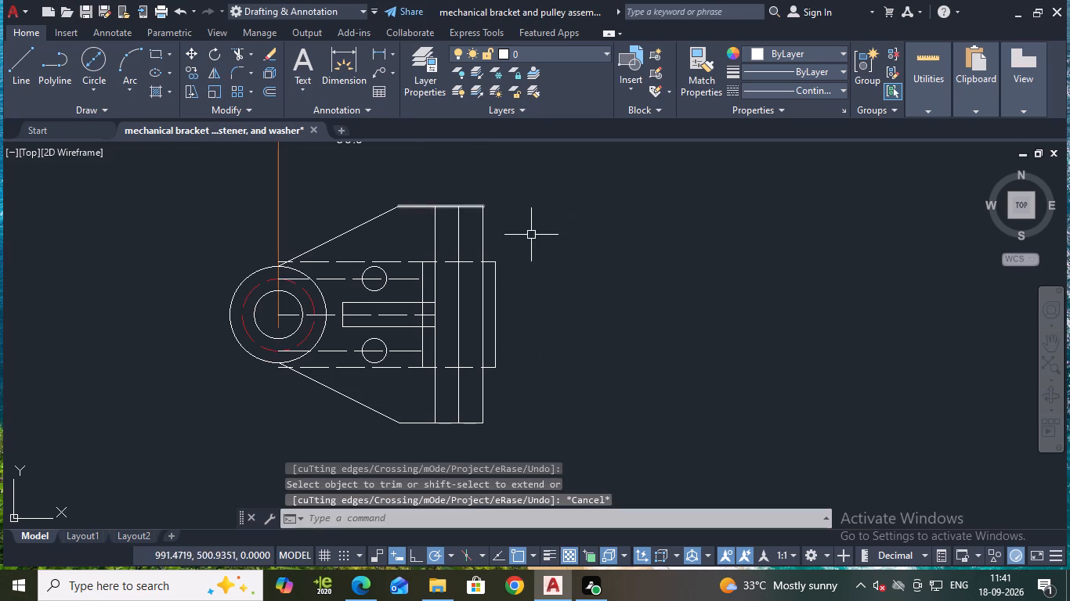
Draw two radius 5 circles, each tangent to the plate's outer edge and to the upper or lower 22-offset dashed line.
{"action": "left_click", "coordinate": [96, 82]}
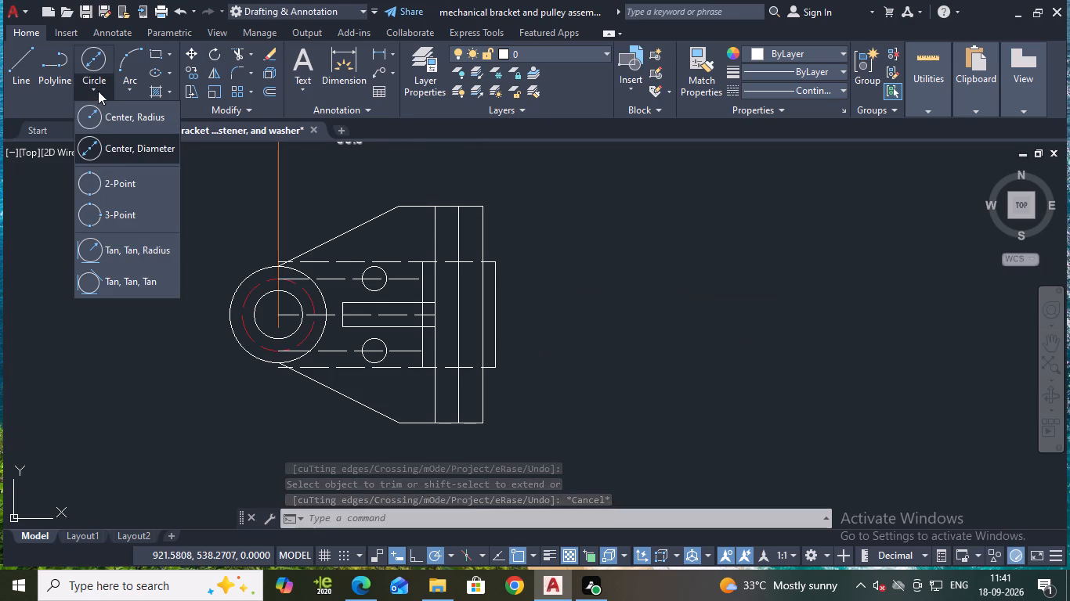
{"action": "left_click", "coordinate": [141, 251]}
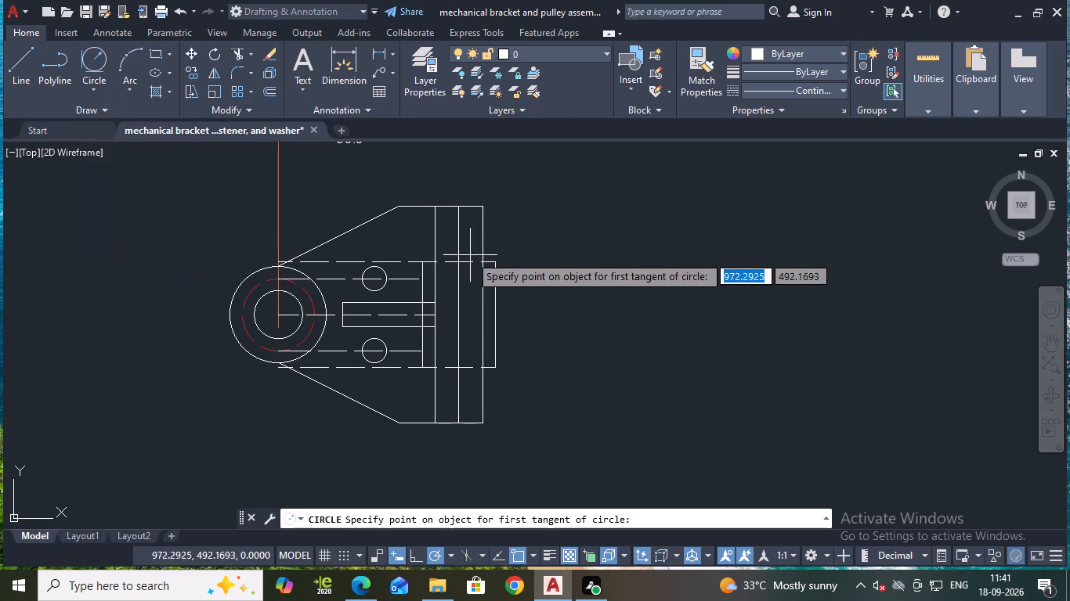
{"action": "left_click", "coordinate": [481, 247]}
{"action": "left_click", "coordinate": [490, 261]}
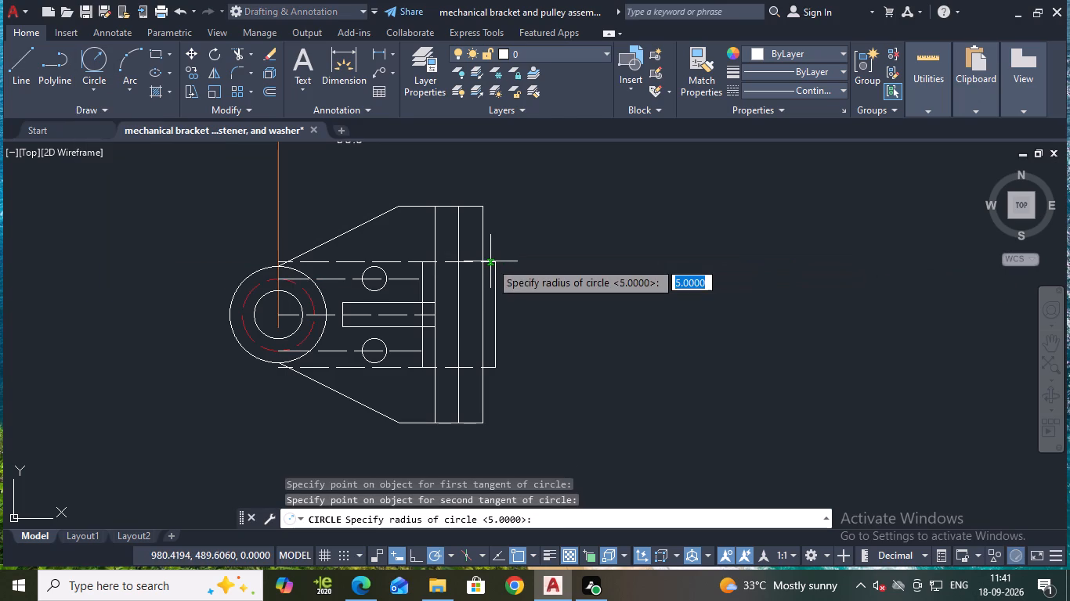
{"action": "key", "text": "Return"}
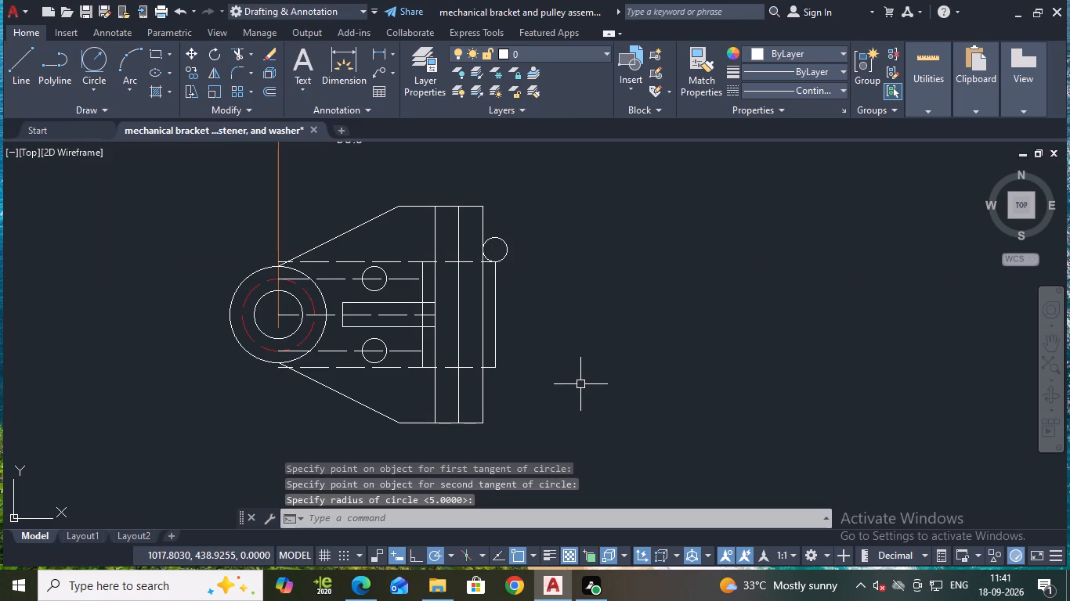
{"action": "left_click", "coordinate": [98, 71]}
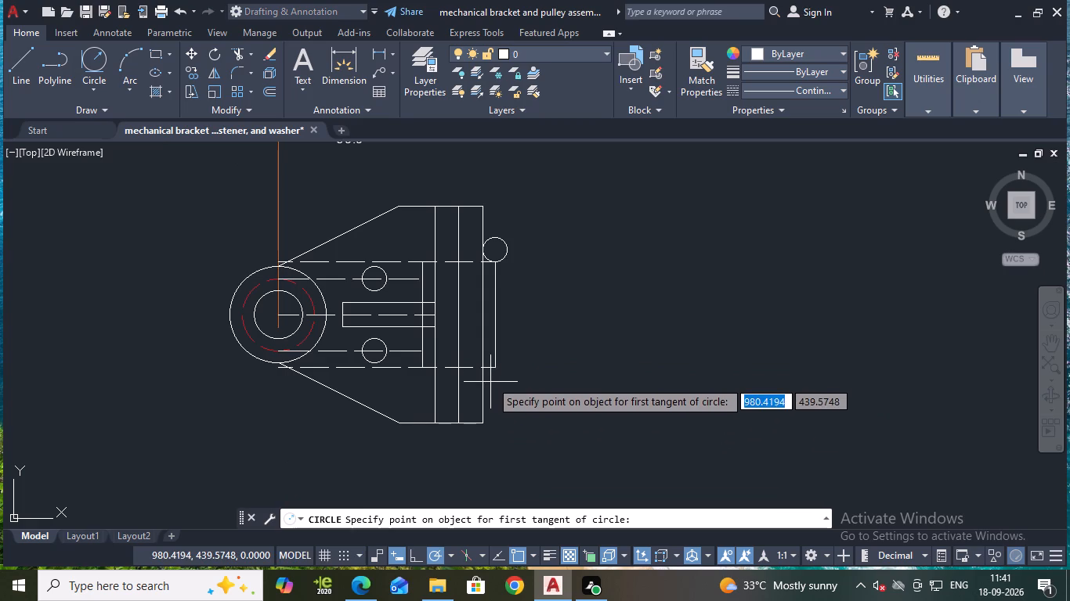
{"action": "left_click", "coordinate": [490, 369]}
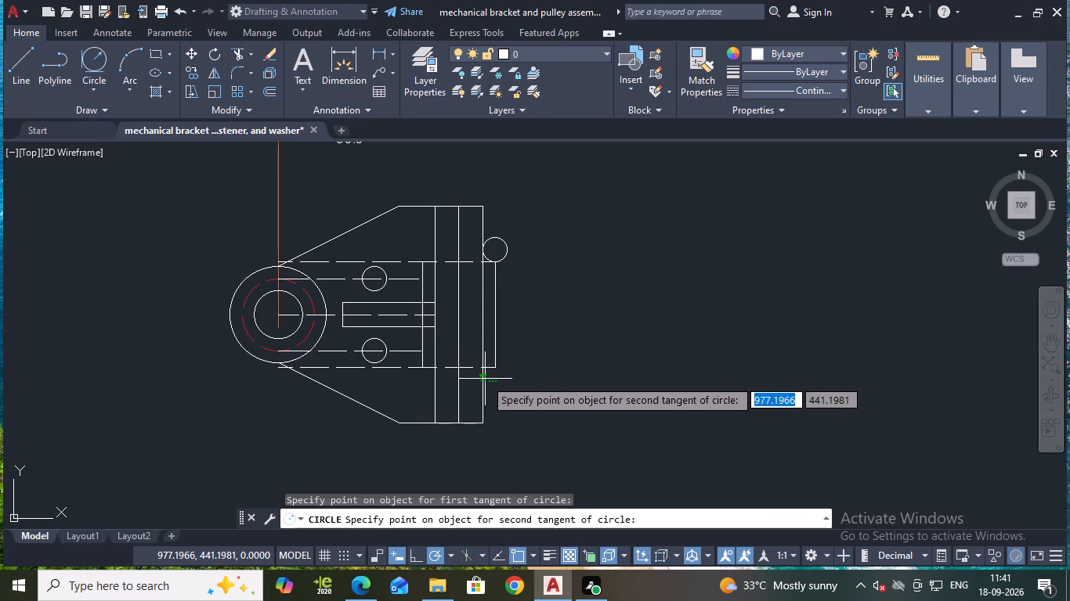
{"action": "left_click", "coordinate": [484, 379]}
{"action": "key", "text": "Return"}
{"action": "key", "text": "Escape"}
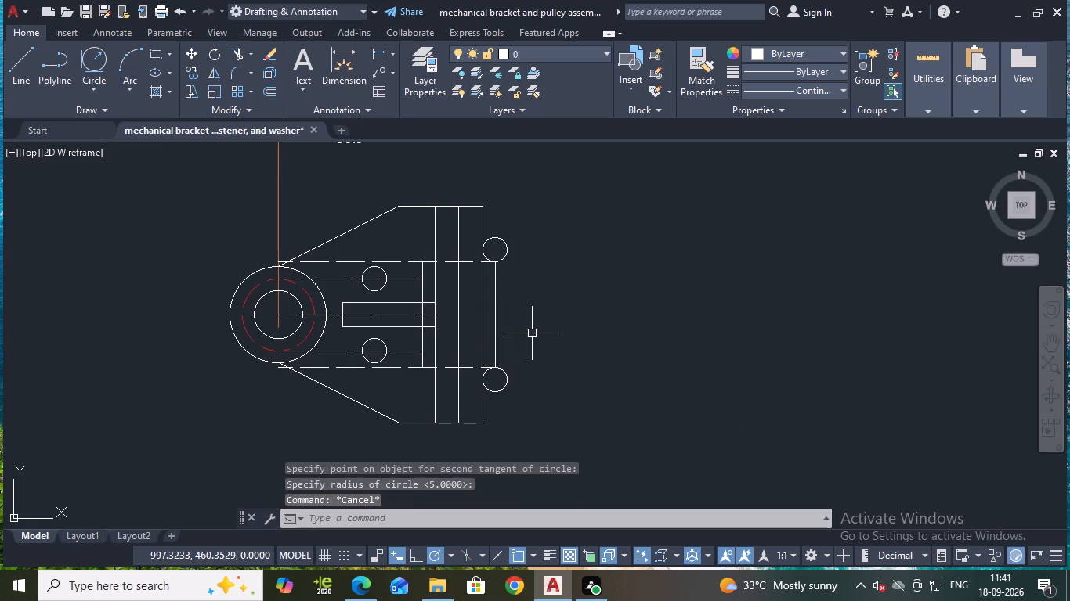
Trim the two outer circles to concave corner arcs and remove the dashed line pieces beyond the plate's outer edge.
{"action": "type", "text": "tr"}
{"action": "key", "text": "Return"}
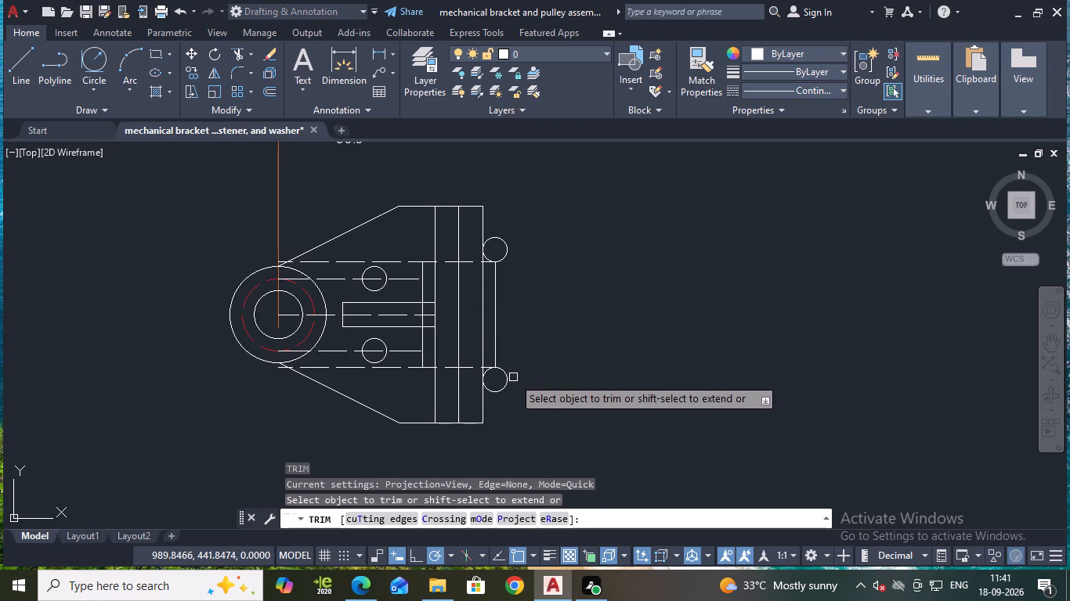
{"action": "left_click", "coordinate": [508, 381]}
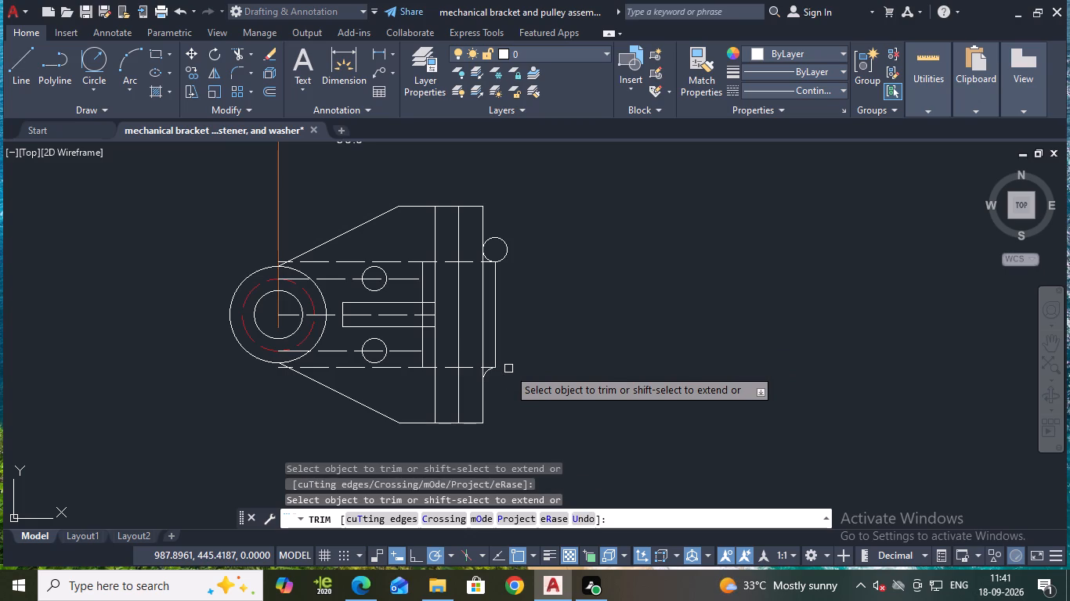
{"action": "scroll", "coordinate": [489, 264], "scroll_direction": "up", "scroll_amount": 1}
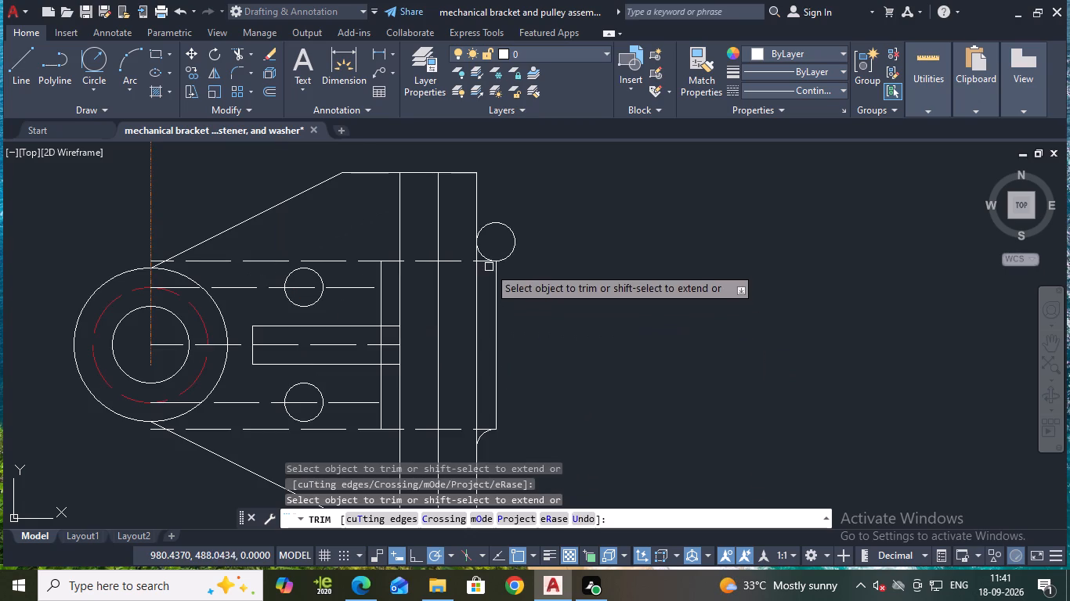
{"action": "left_click", "coordinate": [516, 235]}
{"action": "scroll", "coordinate": [486, 273], "scroll_direction": "up", "scroll_amount": 2}
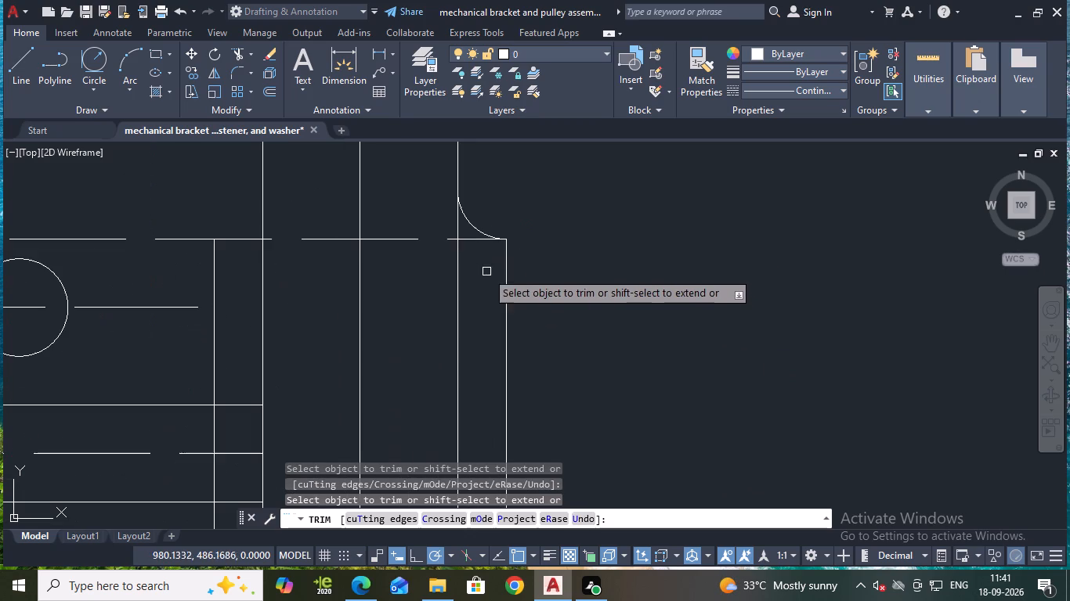
{"action": "left_click", "coordinate": [481, 239]}
{"action": "scroll", "coordinate": [522, 315], "scroll_direction": "down", "scroll_amount": 1}
{"action": "middle_click_drag", "start_coordinate": [557, 358], "coordinate": [587, 232]}
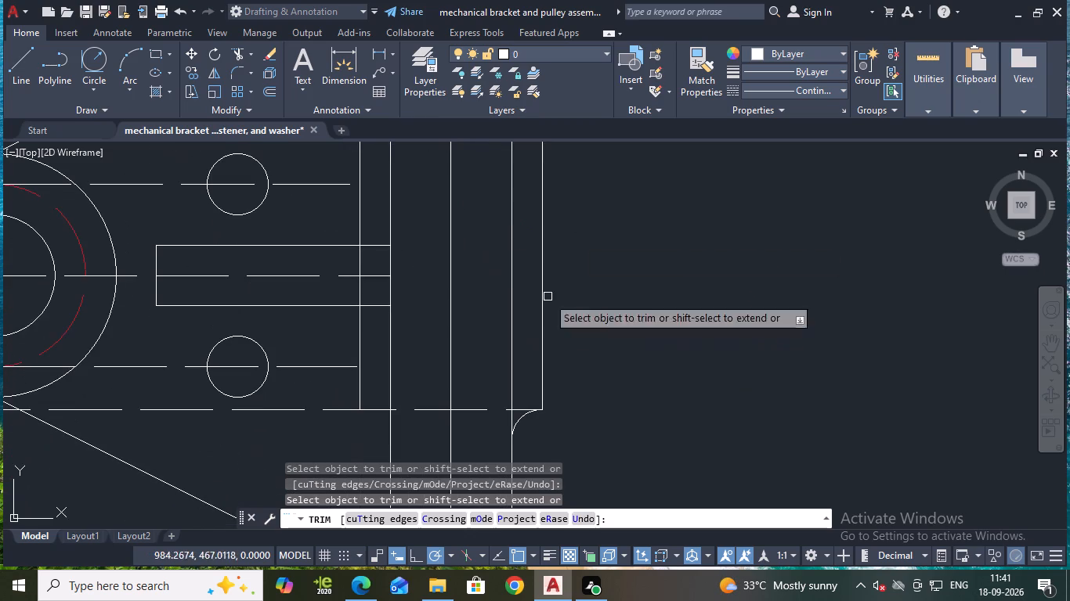
{"action": "left_click", "coordinate": [517, 408]}
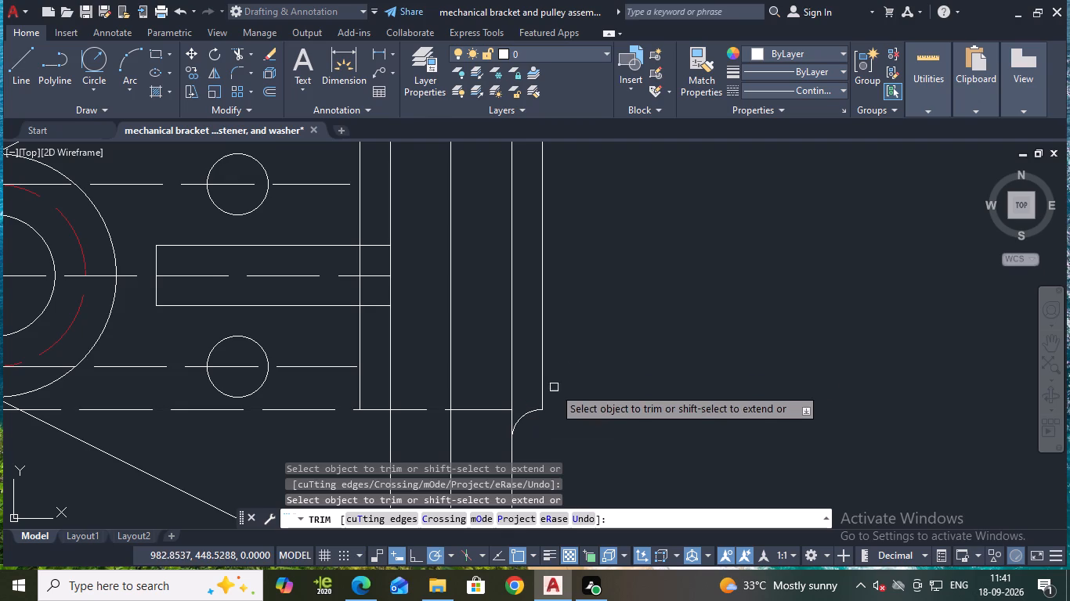
{"action": "scroll", "coordinate": [573, 369], "scroll_direction": "down", "scroll_amount": 2}
{"action": "key", "text": "Escape"}
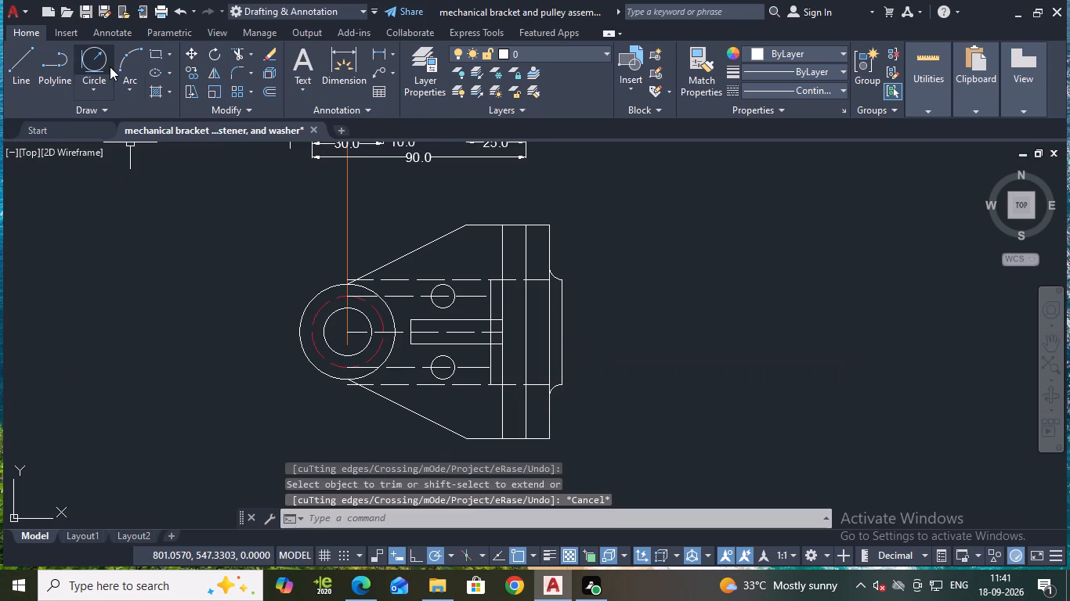
Draw two radius 5 circles tangent to the plate's inner edge and the upper and lower 22-offset dashed lines, then save the drawing.
{"action": "left_click", "coordinate": [105, 66]}
{"action": "scroll", "coordinate": [590, 310], "scroll_direction": "up", "scroll_amount": 2}
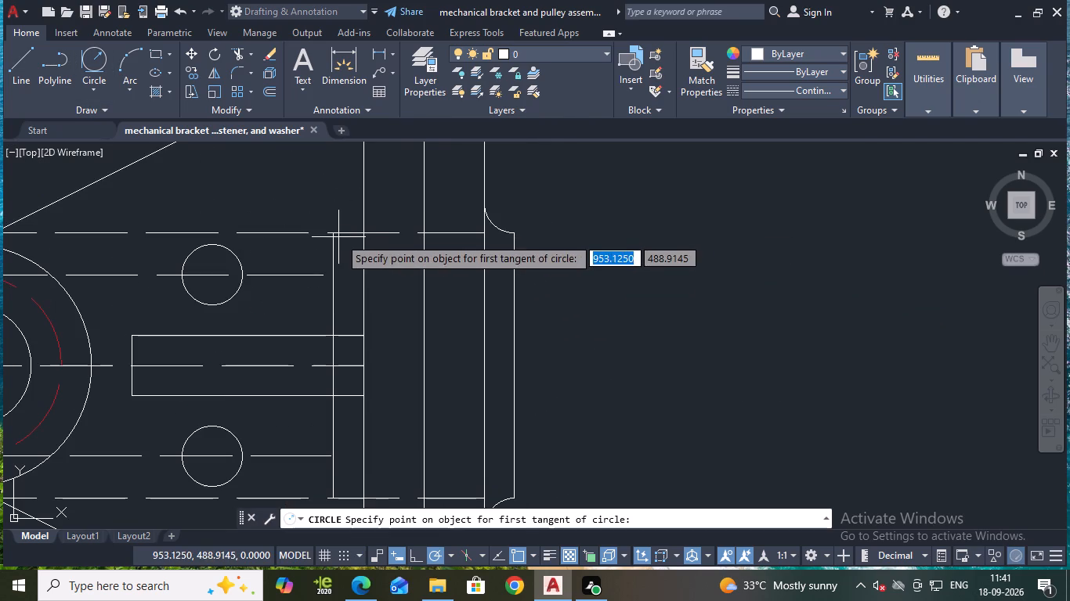
{"action": "left_click", "coordinate": [350, 234]}
{"action": "left_click", "coordinate": [361, 211]}
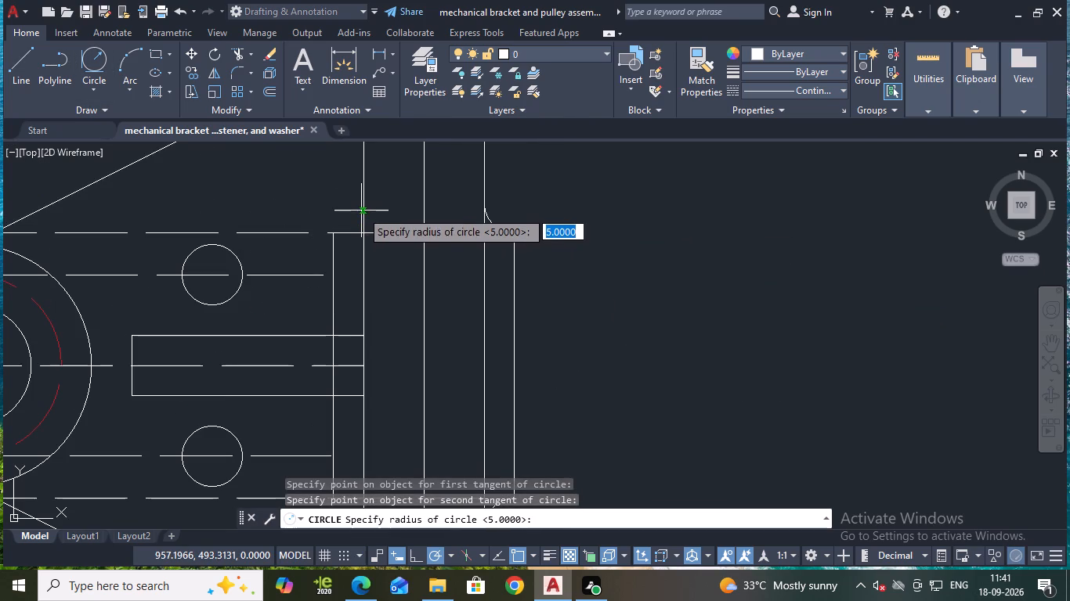
{"action": "key", "text": "Return"}
{"action": "scroll", "coordinate": [374, 316], "scroll_direction": "down", "scroll_amount": 2}
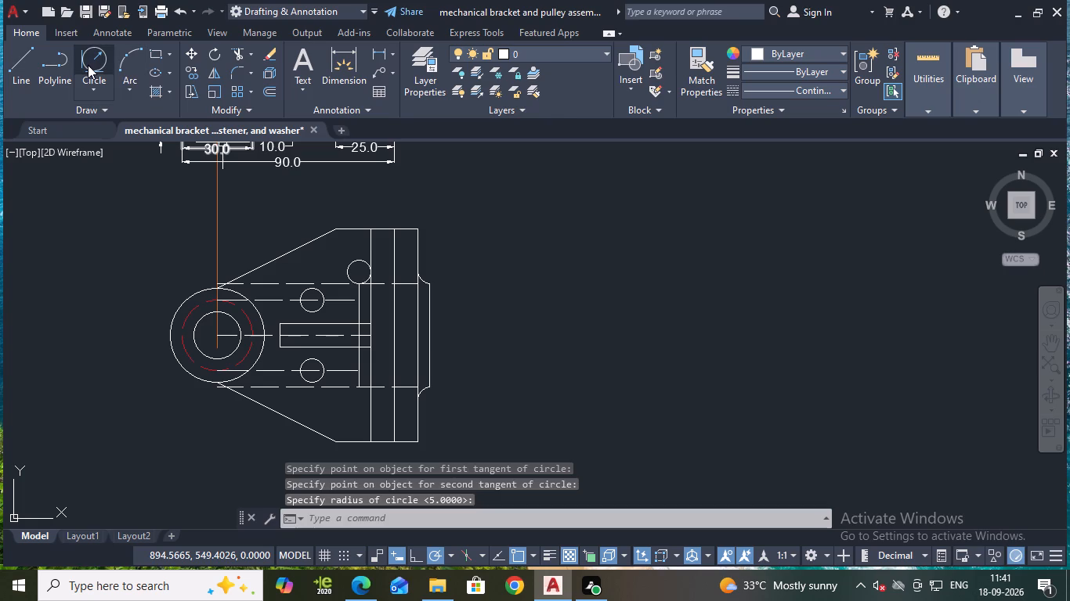
{"action": "left_click", "coordinate": [88, 65]}
{"action": "middle_click_drag", "start_coordinate": [553, 363], "coordinate": [617, 222]}
{"action": "scroll", "coordinate": [504, 278], "scroll_direction": "up", "scroll_amount": 2}
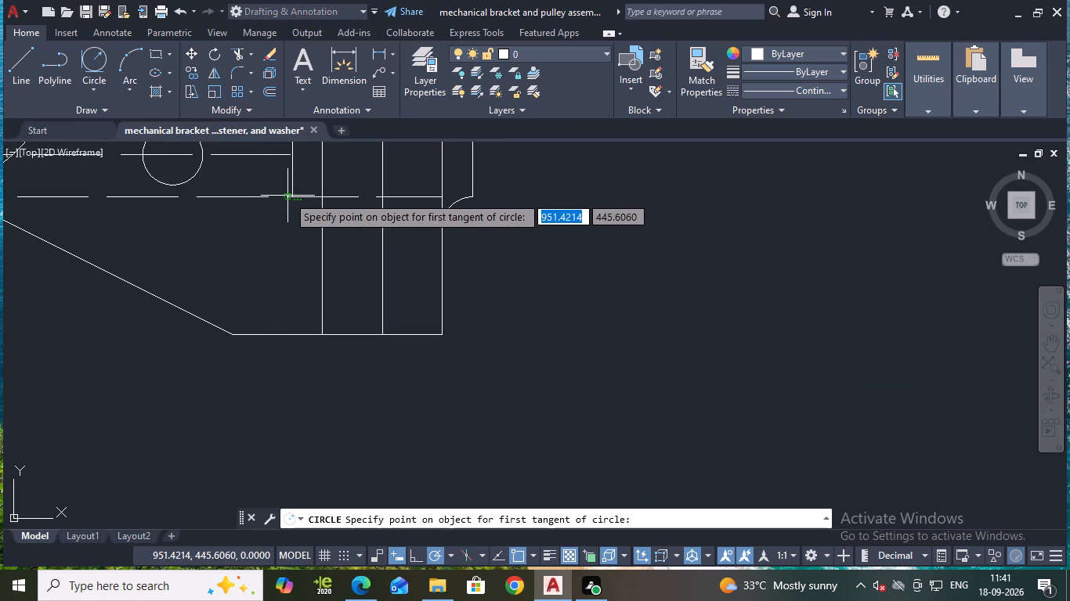
{"action": "left_click", "coordinate": [298, 199]}
{"action": "left_click", "coordinate": [323, 214]}
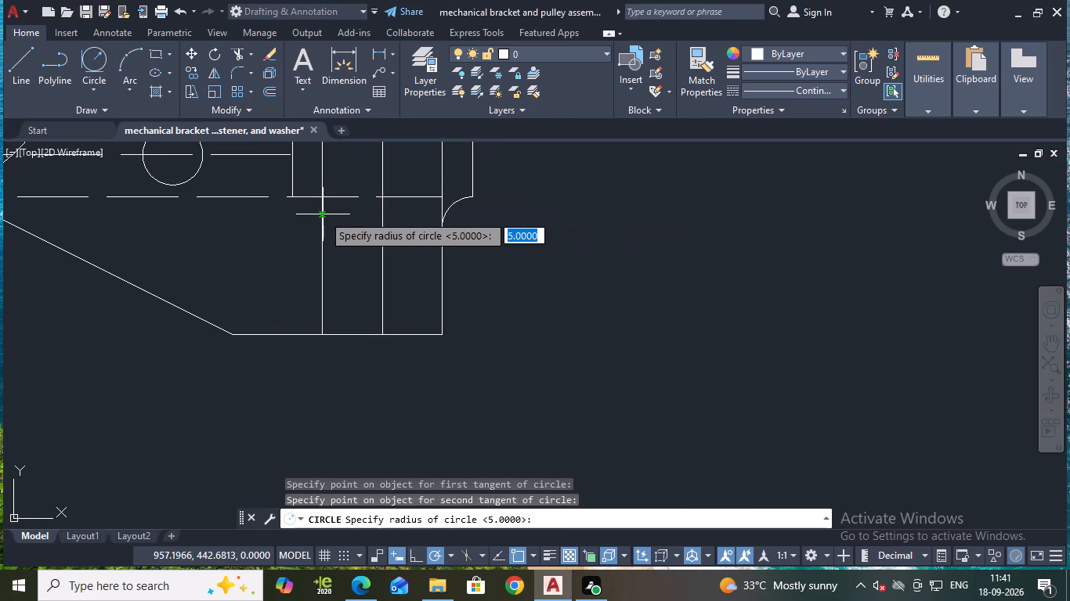
{"action": "key", "text": "Return"}
{"action": "key", "text": "Escape"}
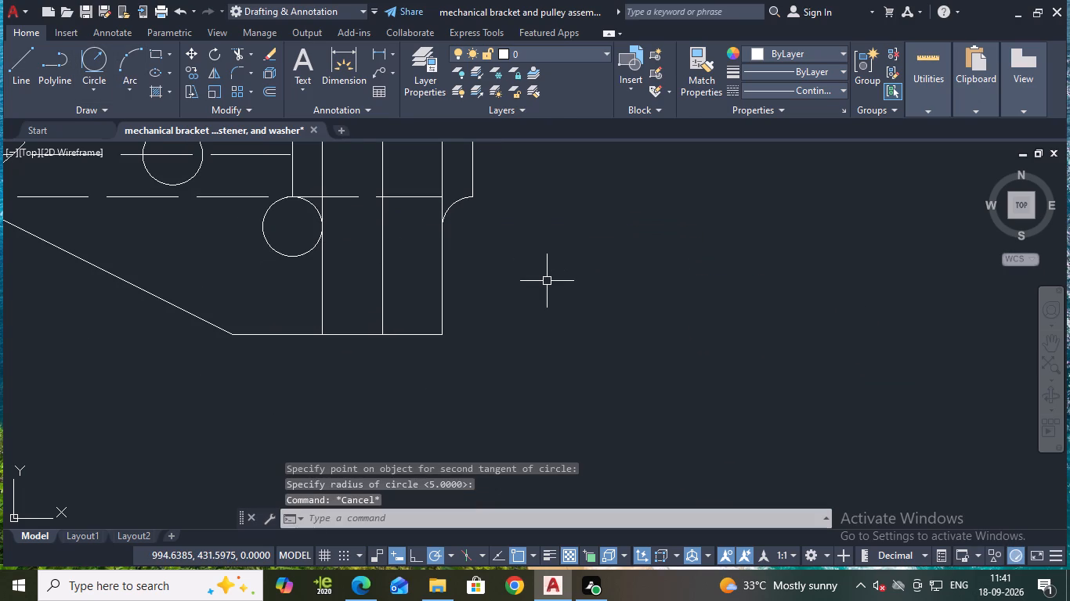
{"action": "key", "text": "ctrl+s"}
Trim the lower inner circle to a corner arc and remove the lower 22-offset dashed line on the plate's pulley side.
{"action": "type", "text": "tr"}
{"action": "key", "text": "Return"}
{"action": "left_click", "coordinate": [301, 253]}
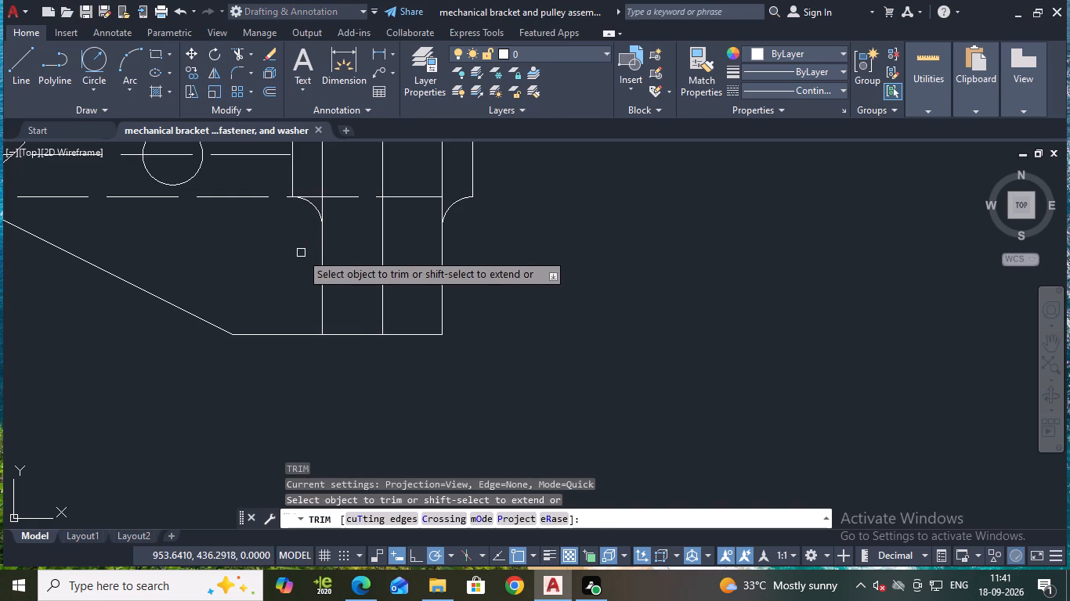
{"action": "middle_click_drag", "start_coordinate": [534, 235], "coordinate": [540, 394]}
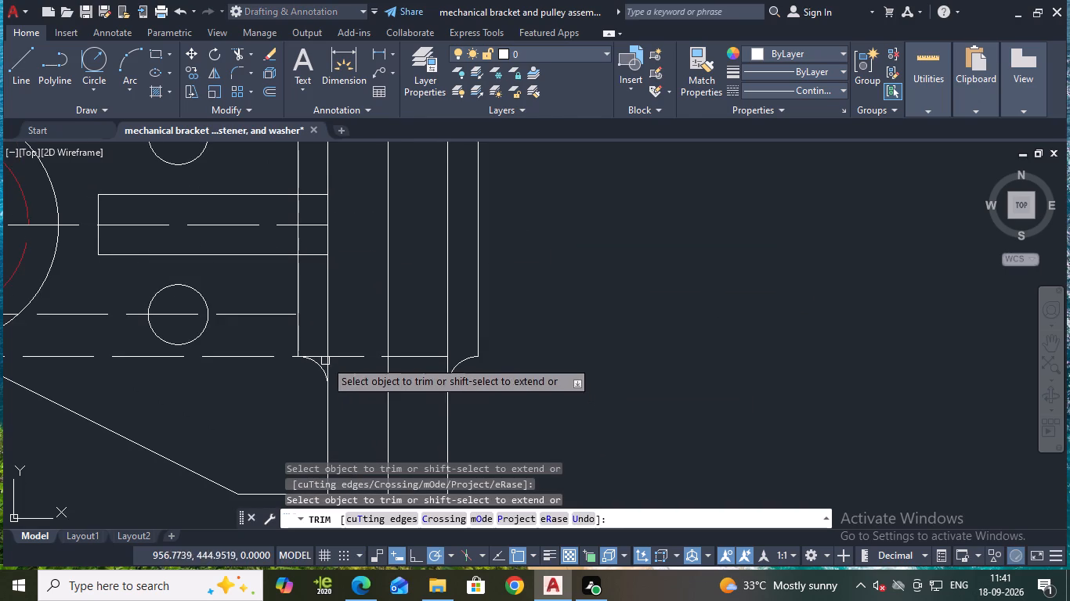
{"action": "scroll", "coordinate": [298, 360], "scroll_direction": "up", "scroll_amount": 2}
{"action": "left_click", "coordinate": [280, 353]}
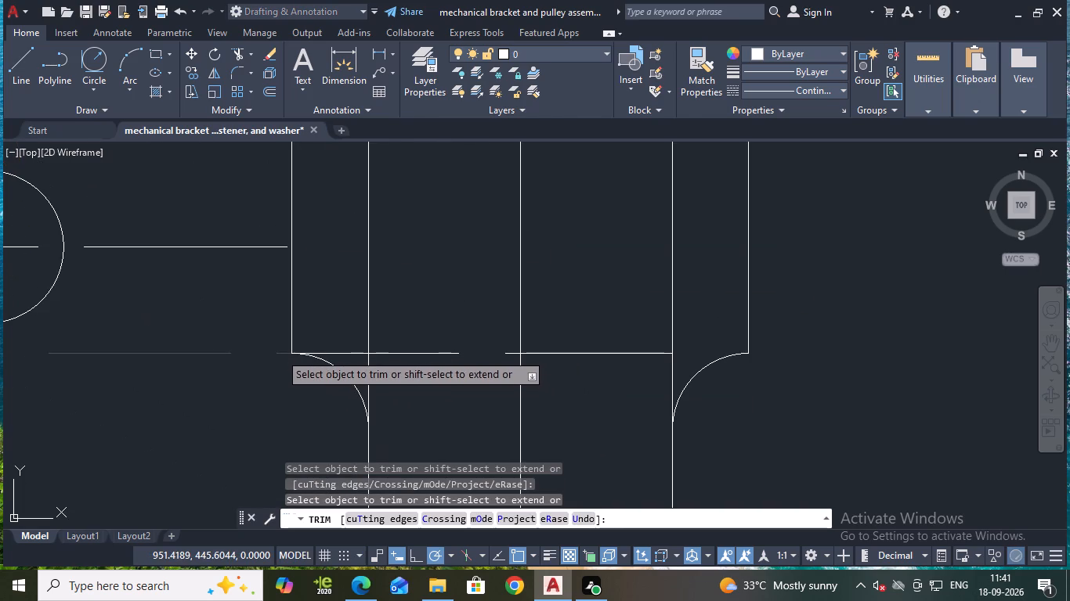
{"action": "left_click", "coordinate": [338, 351]}
Trim the upper inner circle to a corner arc, remove the upper 22-offset dashed line on the plate's pulley side, and save.
{"action": "scroll", "coordinate": [412, 350], "scroll_direction": "down", "scroll_amount": 1}
{"action": "middle_click_drag", "start_coordinate": [437, 320], "coordinate": [484, 455]}
{"action": "scroll", "coordinate": [472, 284], "scroll_direction": "down", "scroll_amount": 1}
{"action": "middle_click_drag", "start_coordinate": [475, 289], "coordinate": [495, 424]}
{"action": "scroll", "coordinate": [446, 259], "scroll_direction": "up", "scroll_amount": 2}
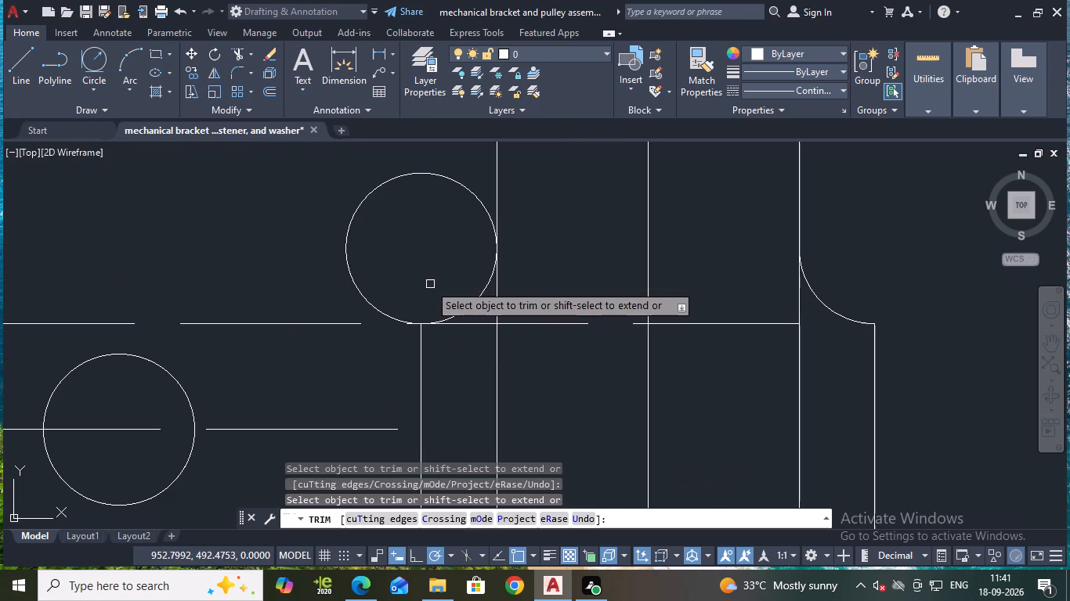
{"action": "left_click", "coordinate": [395, 316]}
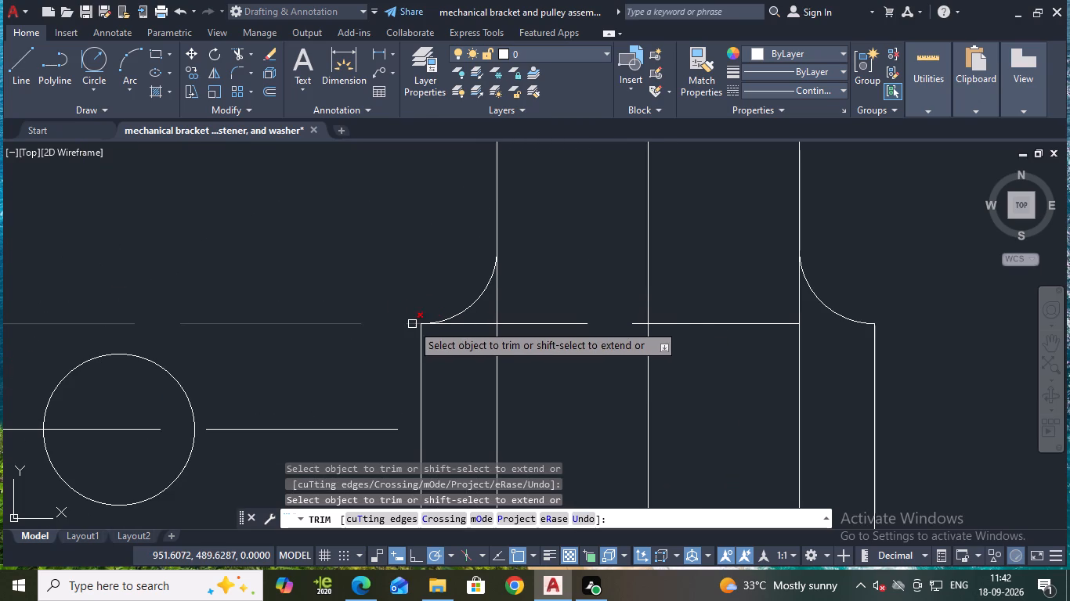
{"action": "left_click", "coordinate": [412, 324]}
{"action": "left_click", "coordinate": [465, 326]}
{"action": "scroll", "coordinate": [546, 343], "scroll_direction": "down", "scroll_amount": 2}
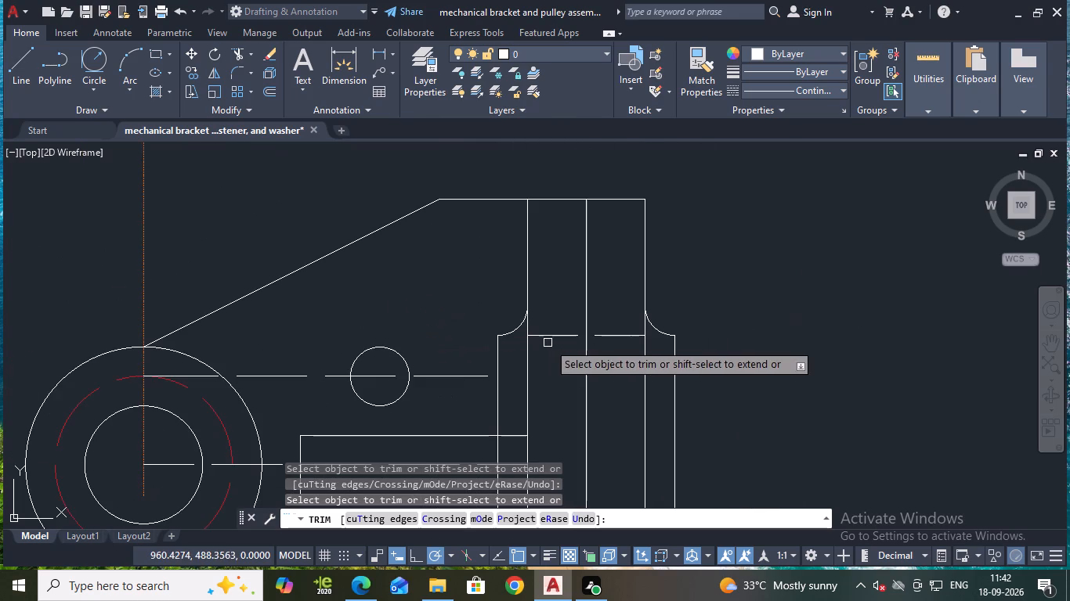
{"action": "scroll", "coordinate": [718, 387], "scroll_direction": "down", "scroll_amount": 1}
{"action": "scroll", "coordinate": [800, 389], "scroll_direction": "down", "scroll_amount": 1}
{"action": "middle_click_drag", "start_coordinate": [799, 389], "coordinate": [642, 296]}
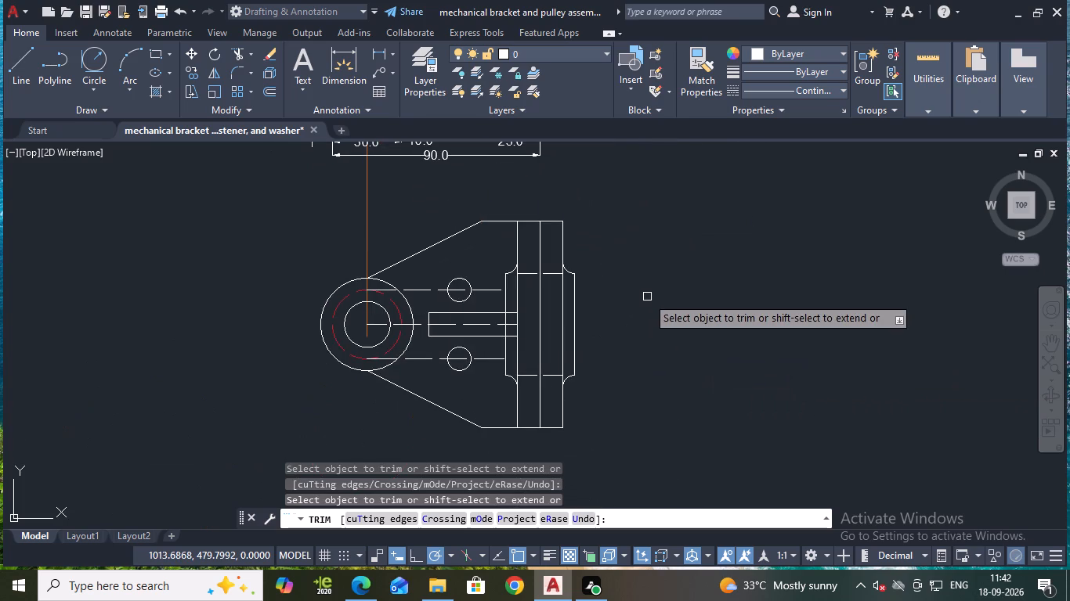
{"action": "key", "text": "Escape"}
{"action": "key", "text": "ctrl+s"}
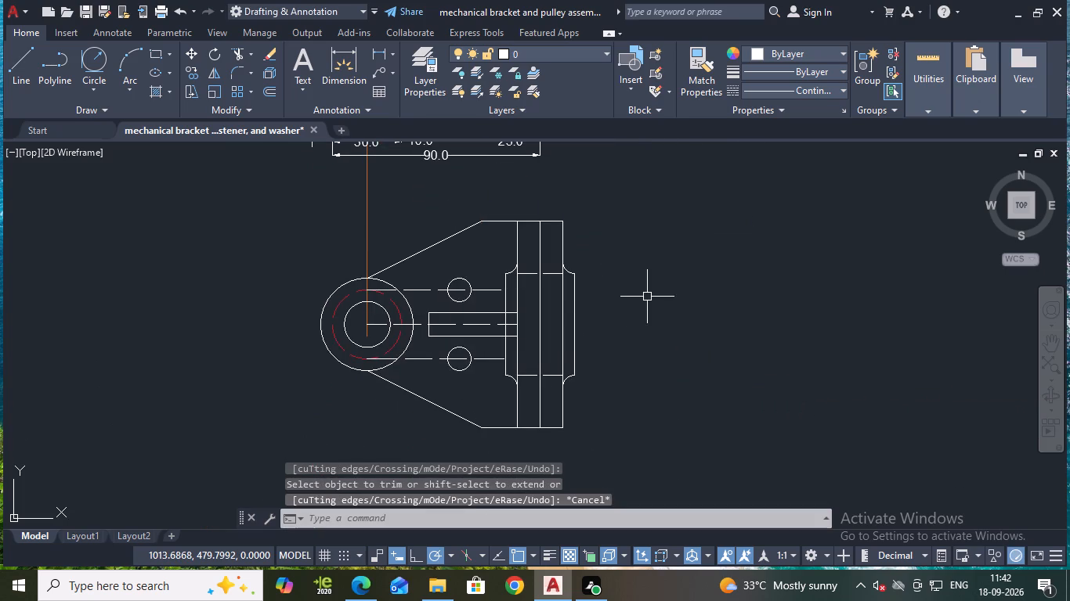
Erase the two remaining 22-offset dashed segments crossing the plate between its rounded corners.
{"action": "left_click", "coordinate": [554, 275]}
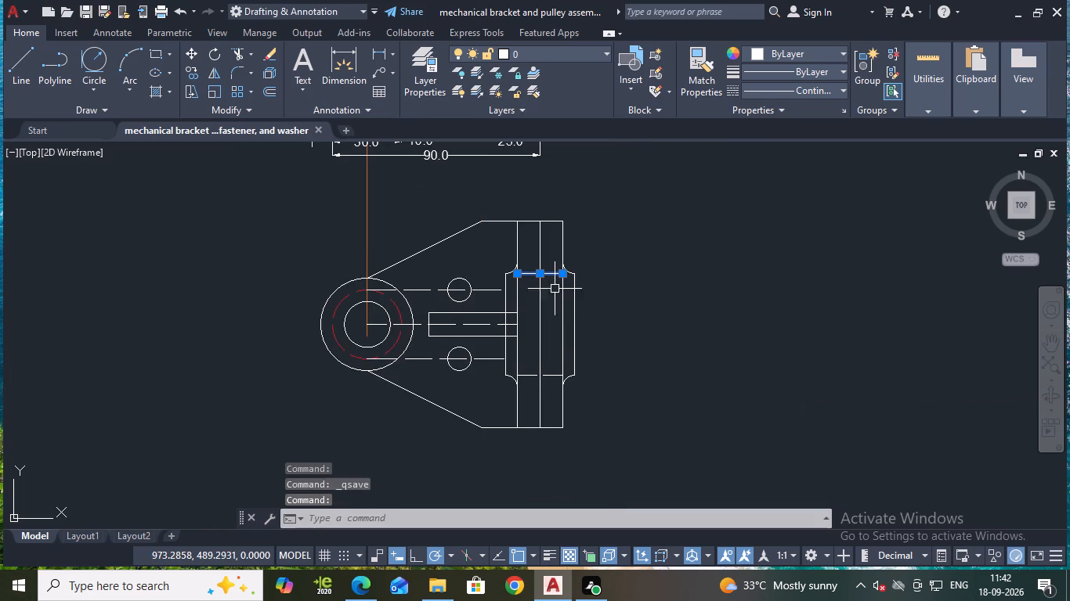
{"action": "left_click", "coordinate": [544, 374]}
{"action": "key", "text": "e"}
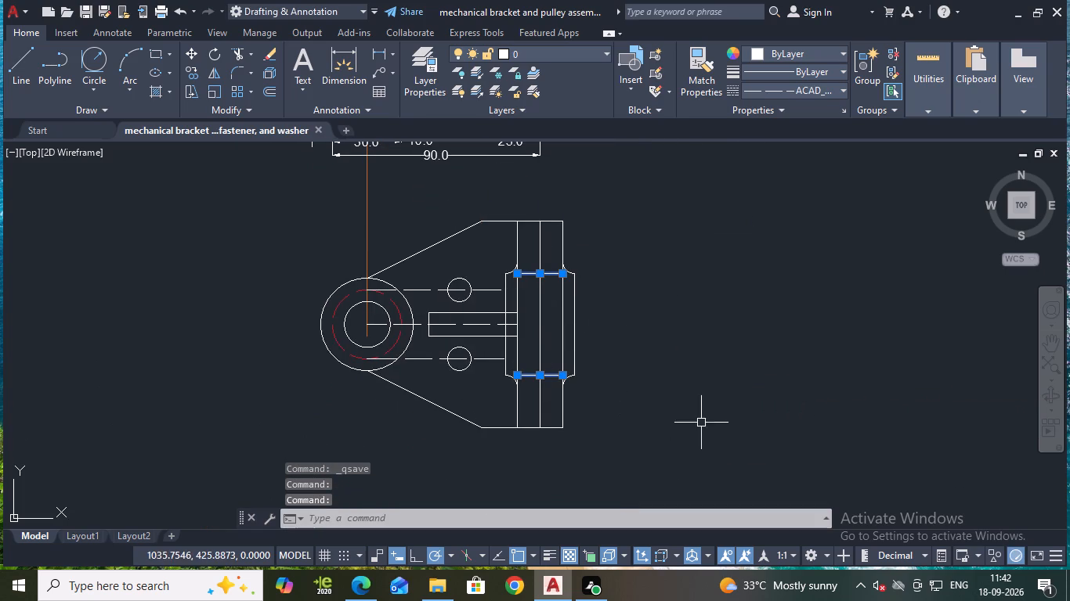
{"action": "key", "text": "Return"}
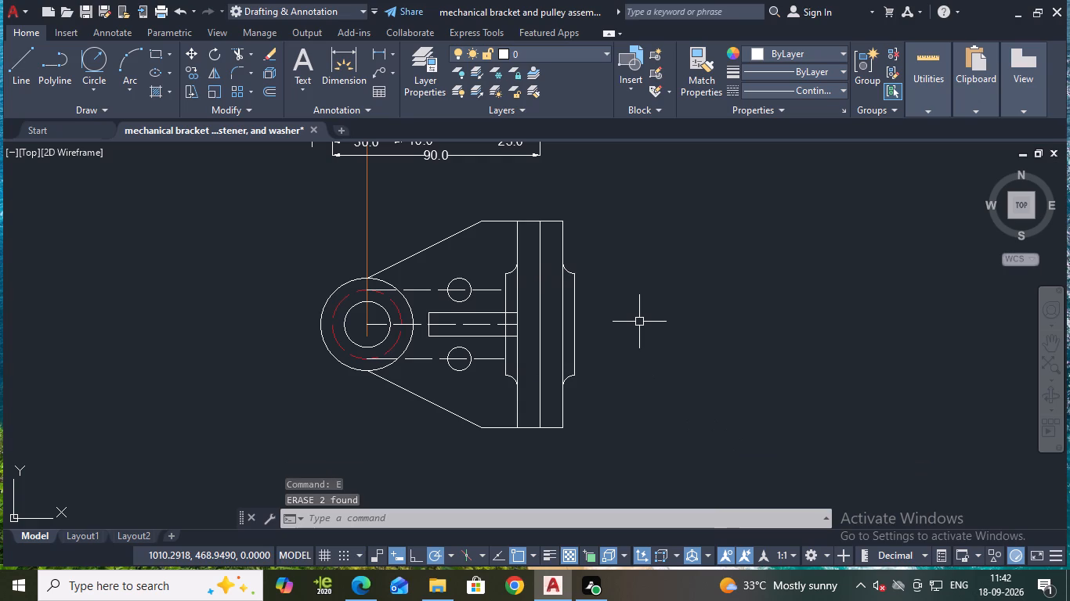
Stretch the central rib's horizontal centre line 25 across the plate to the outermost vertical line.
{"action": "scroll", "coordinate": [587, 329], "scroll_direction": "up", "scroll_amount": 2}
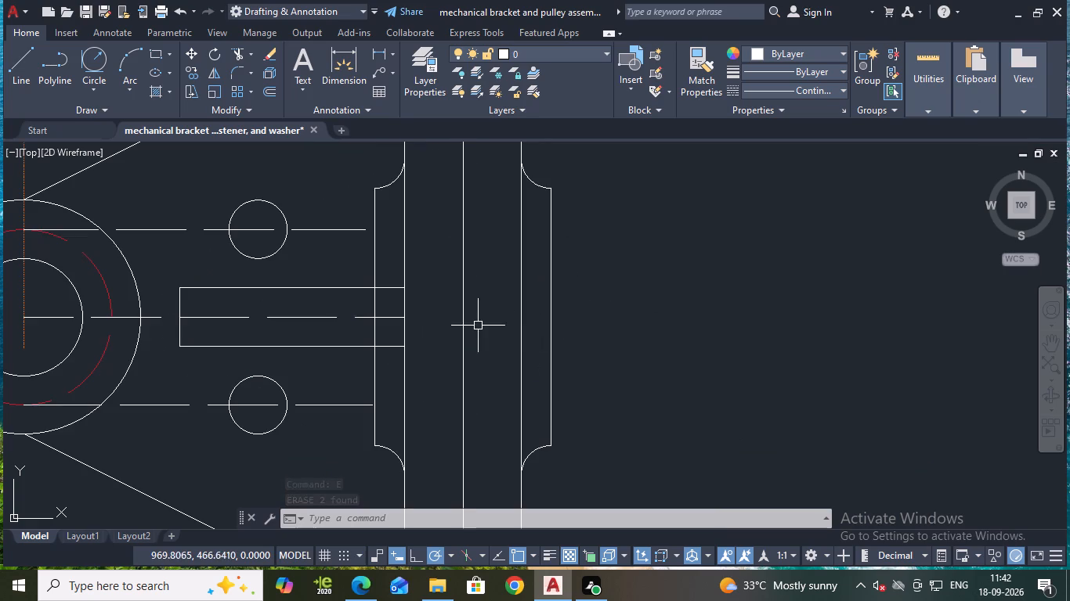
{"action": "left_click", "coordinate": [388, 315]}
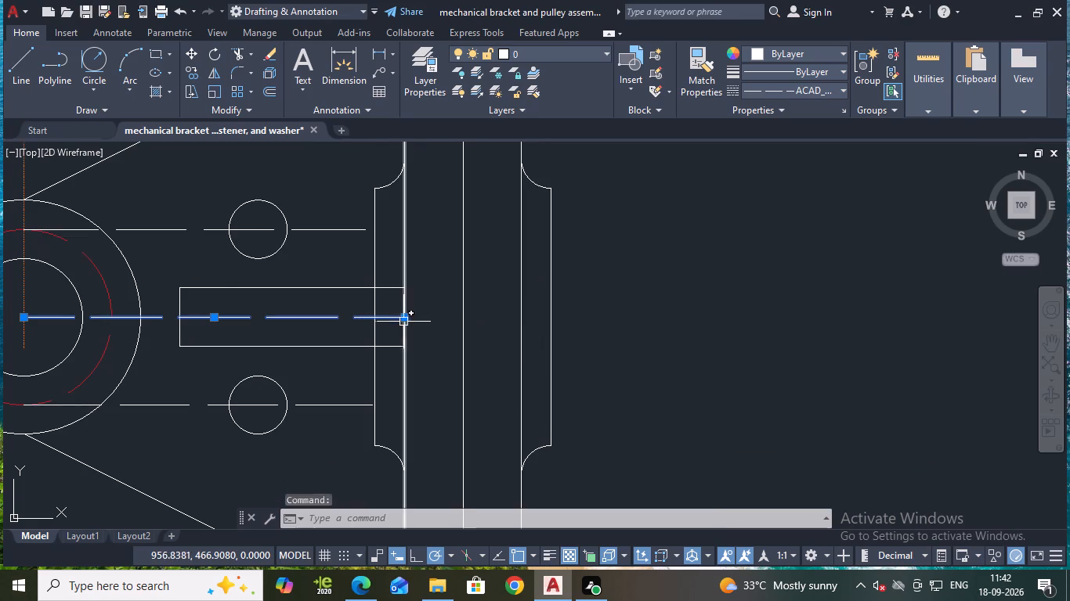
{"action": "left_click", "coordinate": [406, 317]}
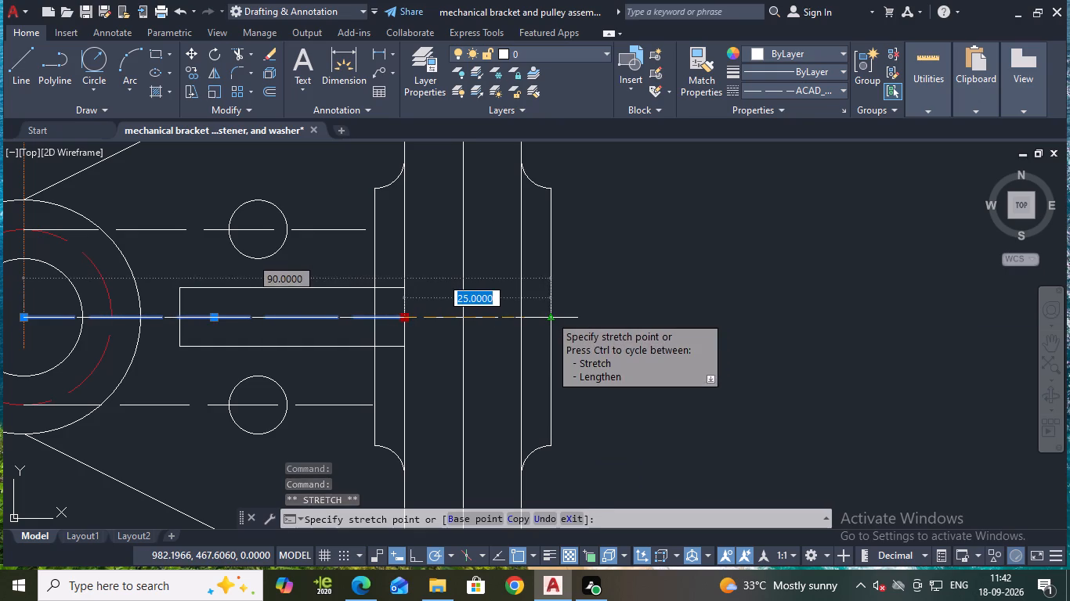
{"action": "left_click", "coordinate": [550, 315]}
{"action": "key", "text": "Escape"}
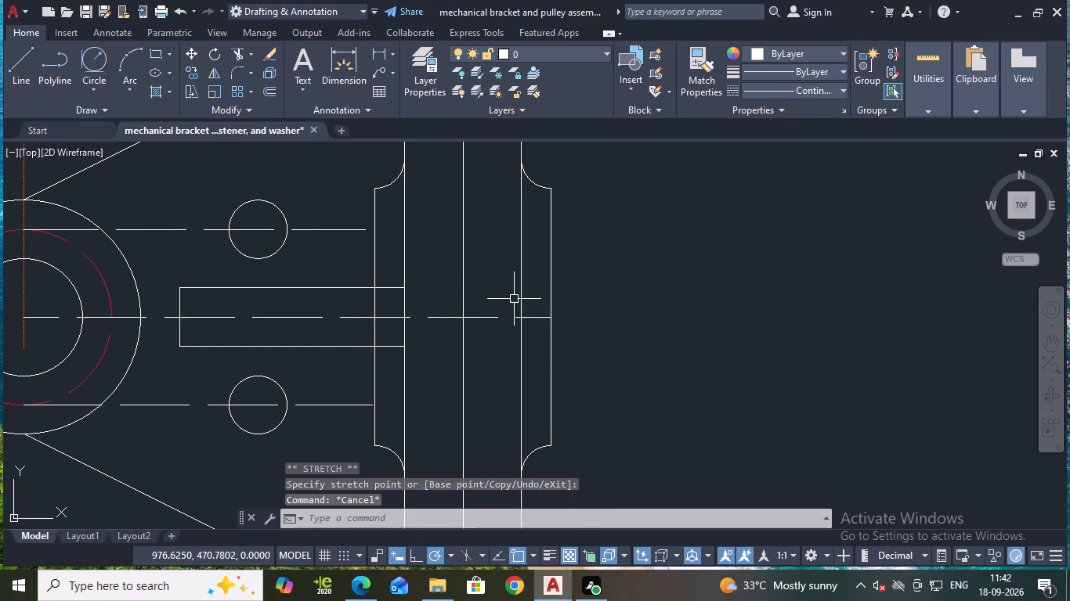
Offset the rib's horizontal centre line 6 to each side, above and below it.
{"action": "key", "text": "o"}
{"action": "key", "text": "Return"}
{"action": "key", "text": "Return"}
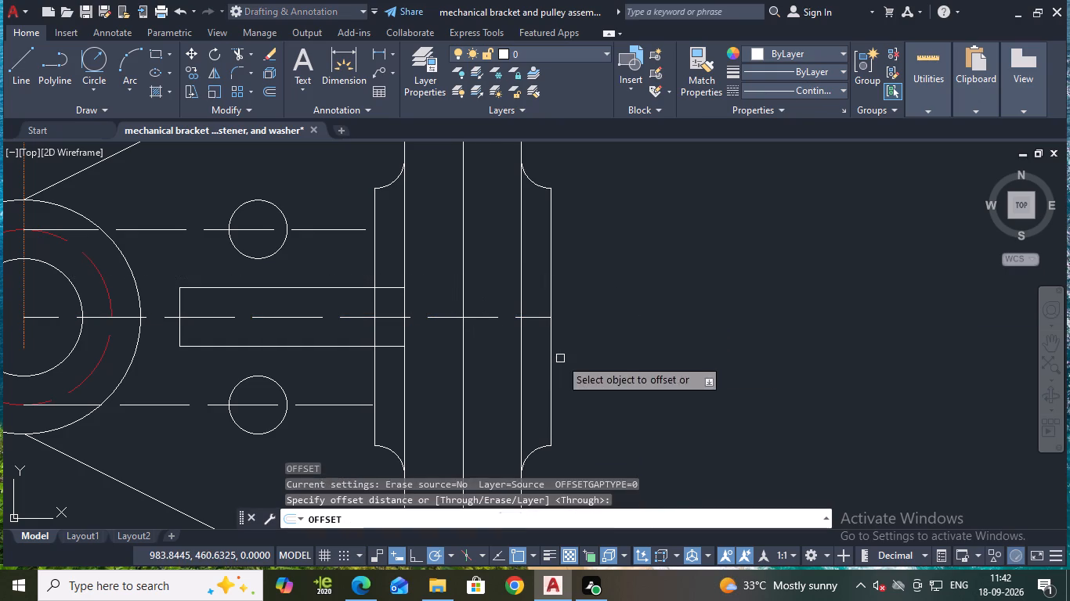
{"action": "left_click", "coordinate": [481, 318]}
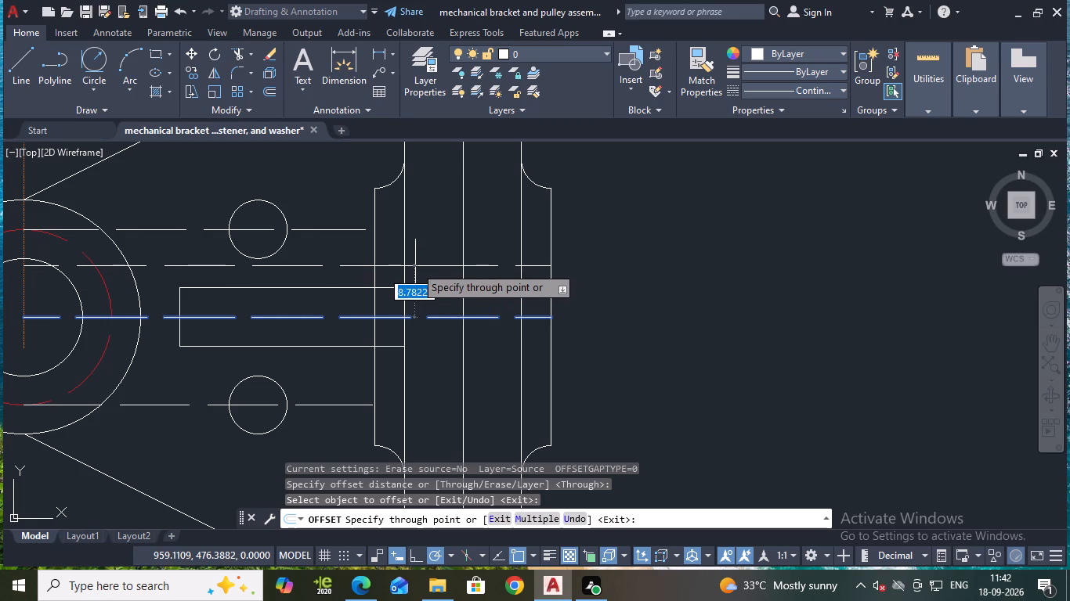
{"action": "key", "text": "6"}
{"action": "key", "text": "Return"}
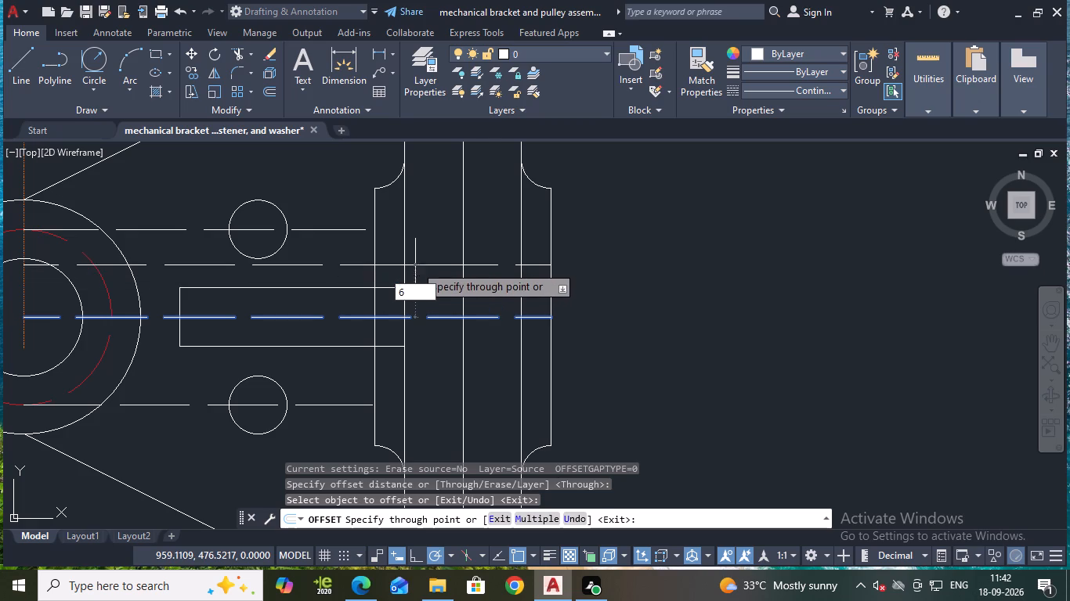
{"action": "left_click", "coordinate": [432, 315]}
{"action": "key", "text": "6"}
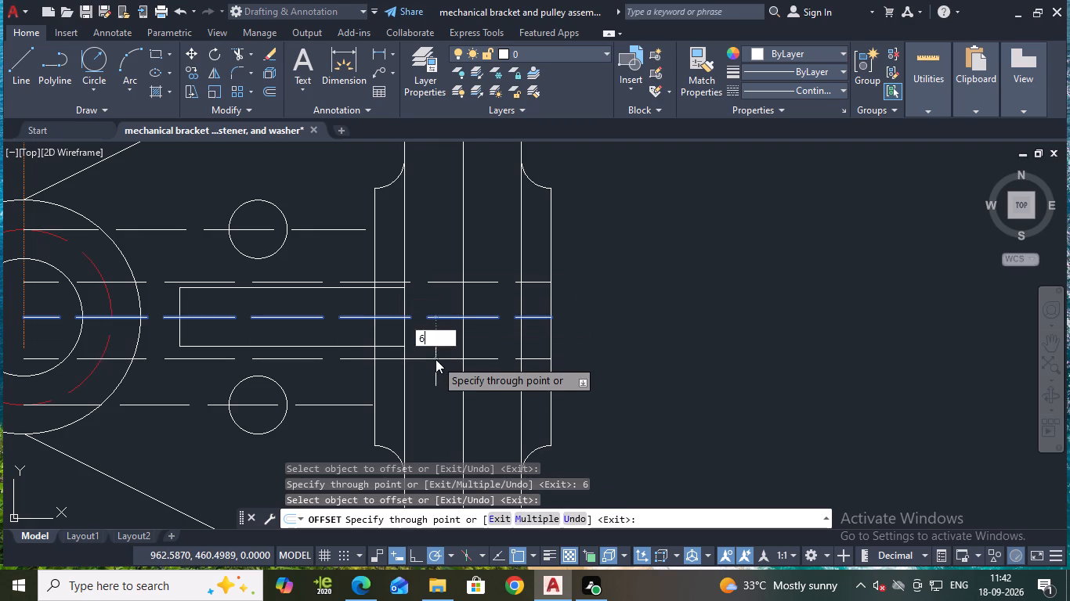
{"action": "key", "text": "Return"}
{"action": "key", "text": "Escape"}
Trim the two 6-offset dashed lines on the pulley side, back to the plate's nearest vertical edge.
{"action": "scroll", "coordinate": [360, 351], "scroll_direction": "up", "scroll_amount": 1}
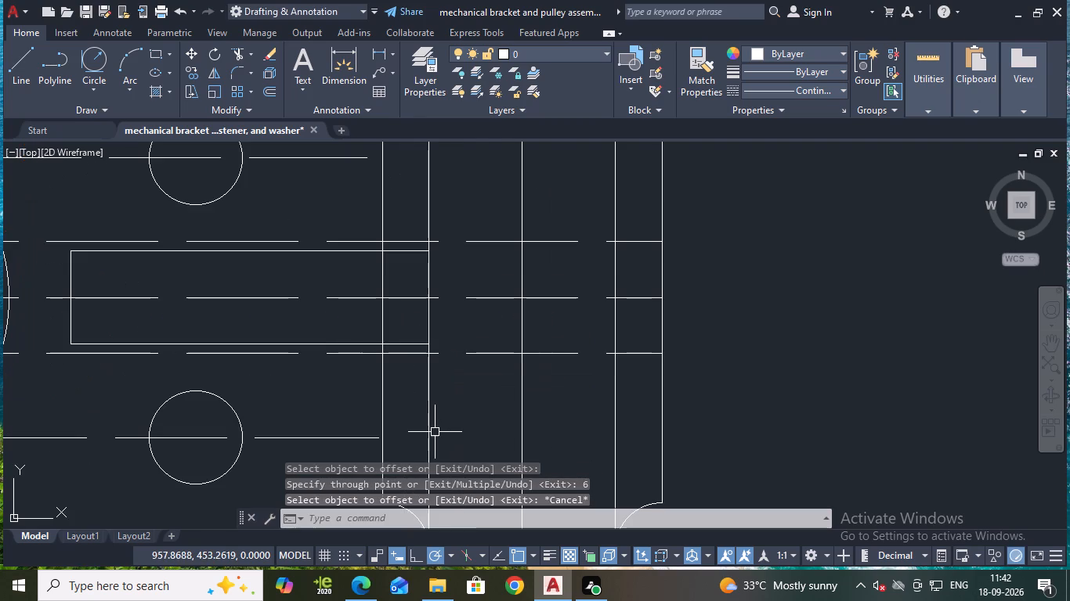
{"action": "type", "text": "tr"}
{"action": "key", "text": "Return"}
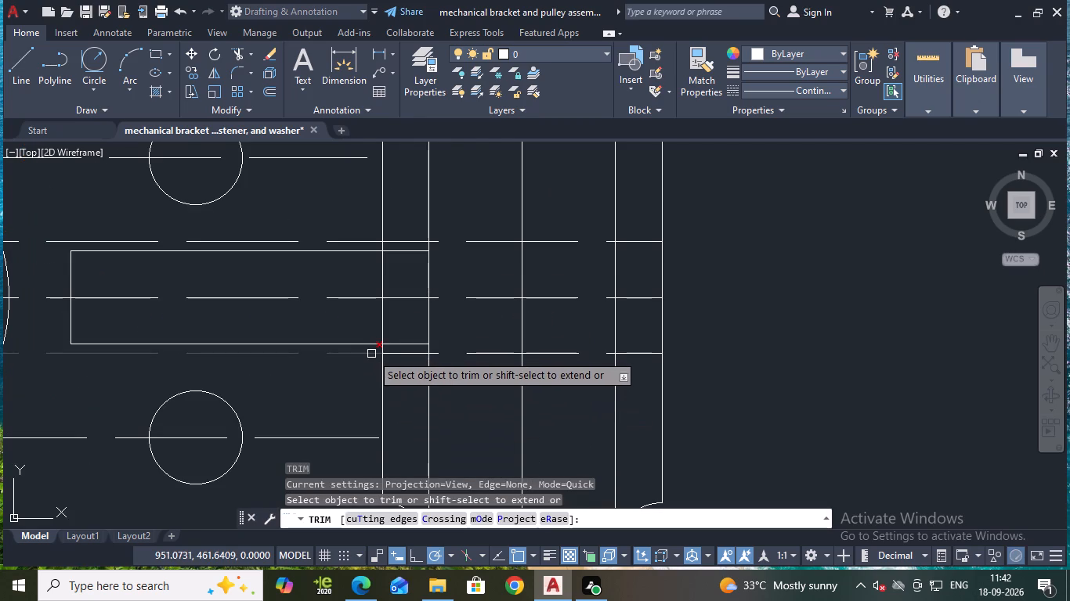
{"action": "left_click", "coordinate": [371, 354]}
{"action": "left_click", "coordinate": [336, 239]}
{"action": "key", "text": "Escape"}
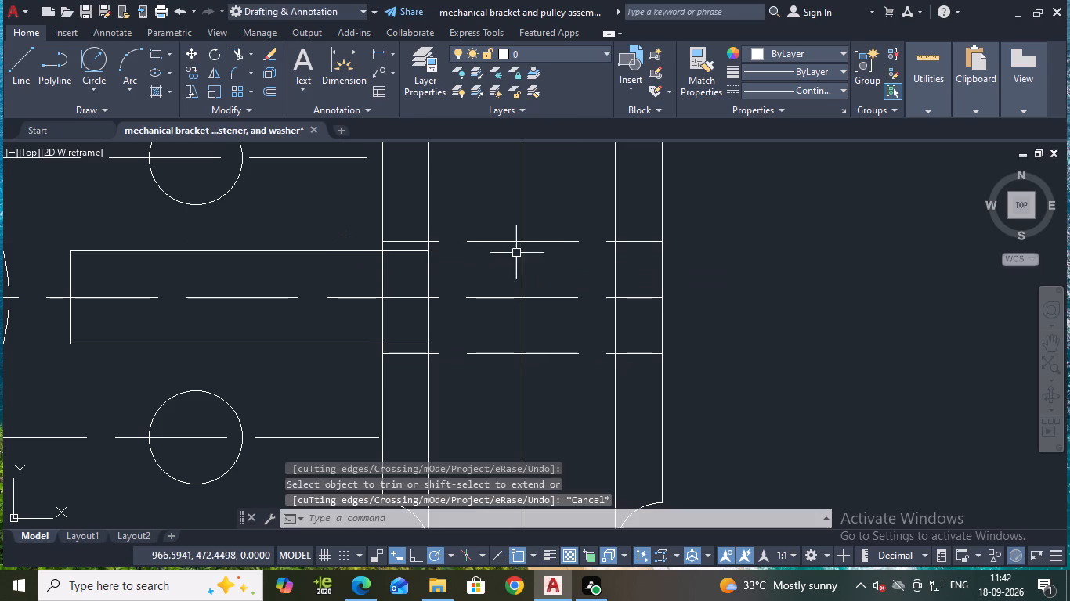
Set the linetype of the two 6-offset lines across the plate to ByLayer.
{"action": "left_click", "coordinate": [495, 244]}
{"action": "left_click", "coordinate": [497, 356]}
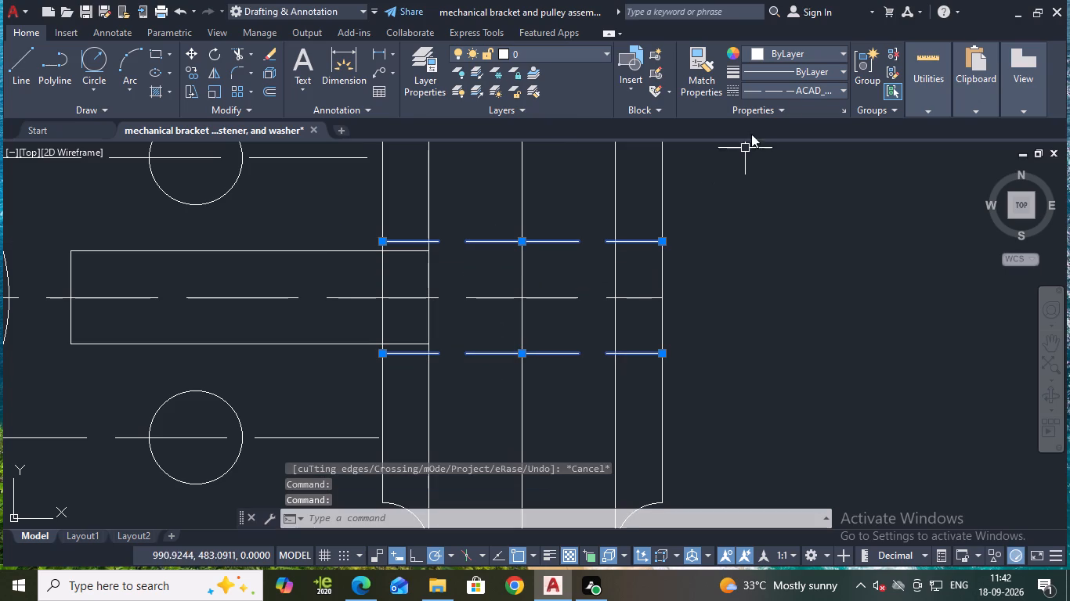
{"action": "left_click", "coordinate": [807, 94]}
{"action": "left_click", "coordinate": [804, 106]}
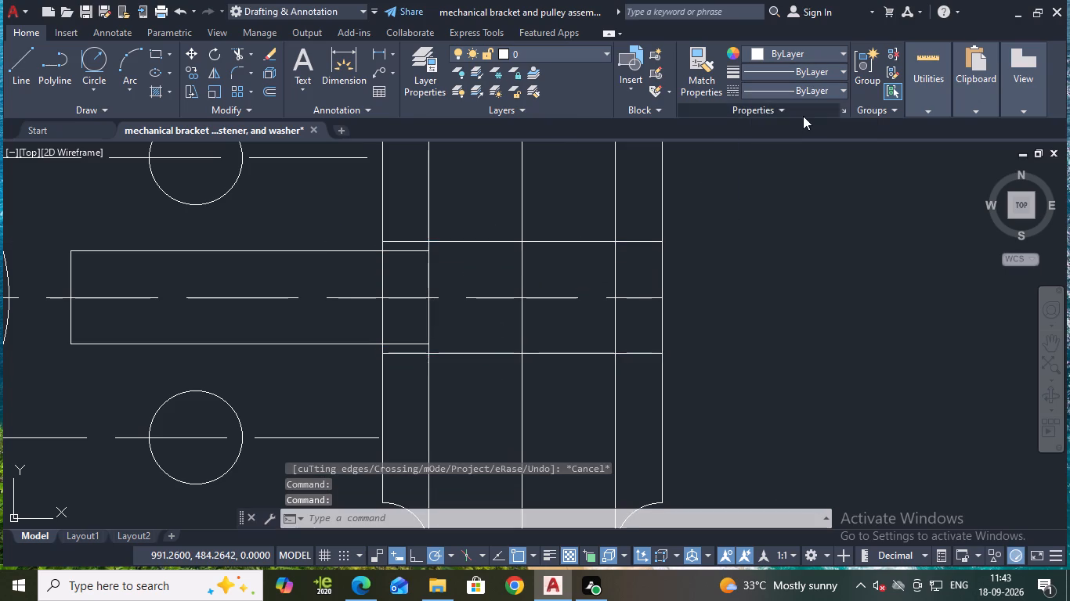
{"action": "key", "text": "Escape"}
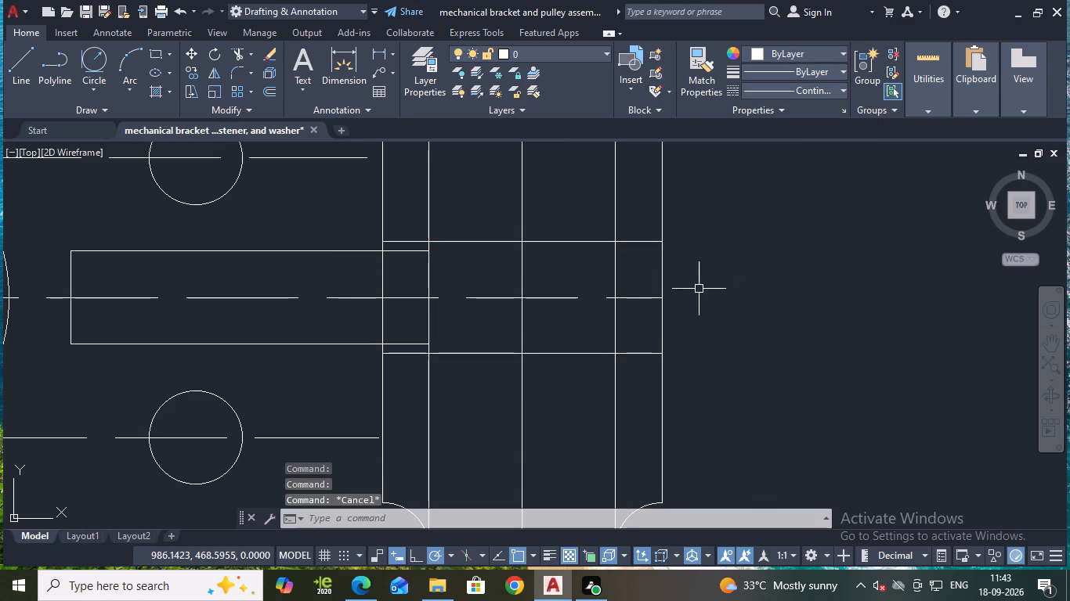
Trim the rib's upper and lower edges where they run past the plate's outermost pulley-side edge.
{"action": "type", "text": "tr"}
{"action": "key", "text": "Return"}
{"action": "left_click", "coordinate": [417, 344]}
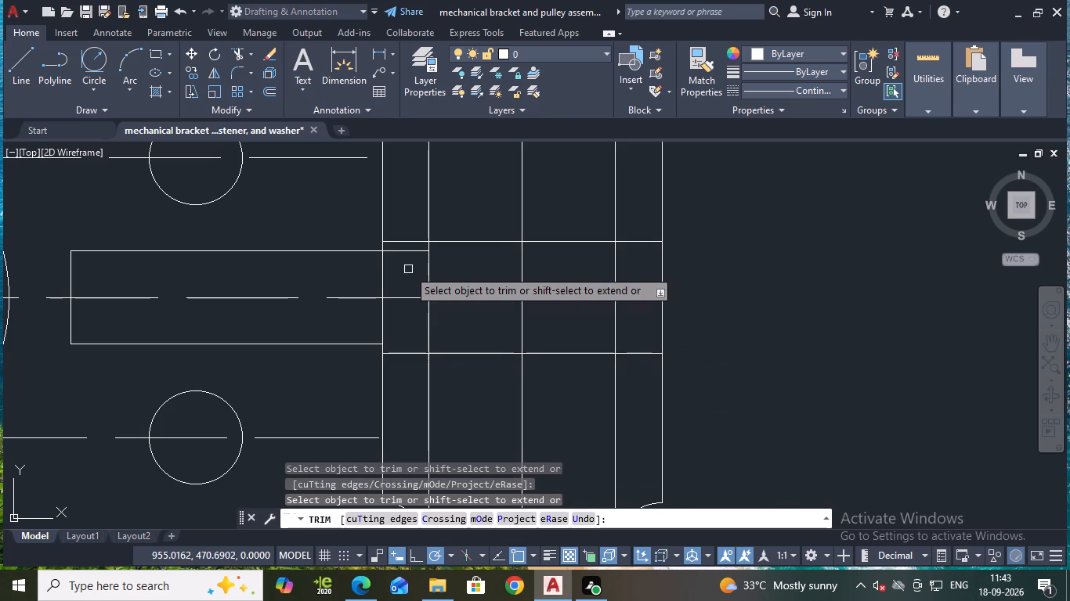
{"action": "left_click", "coordinate": [402, 254]}
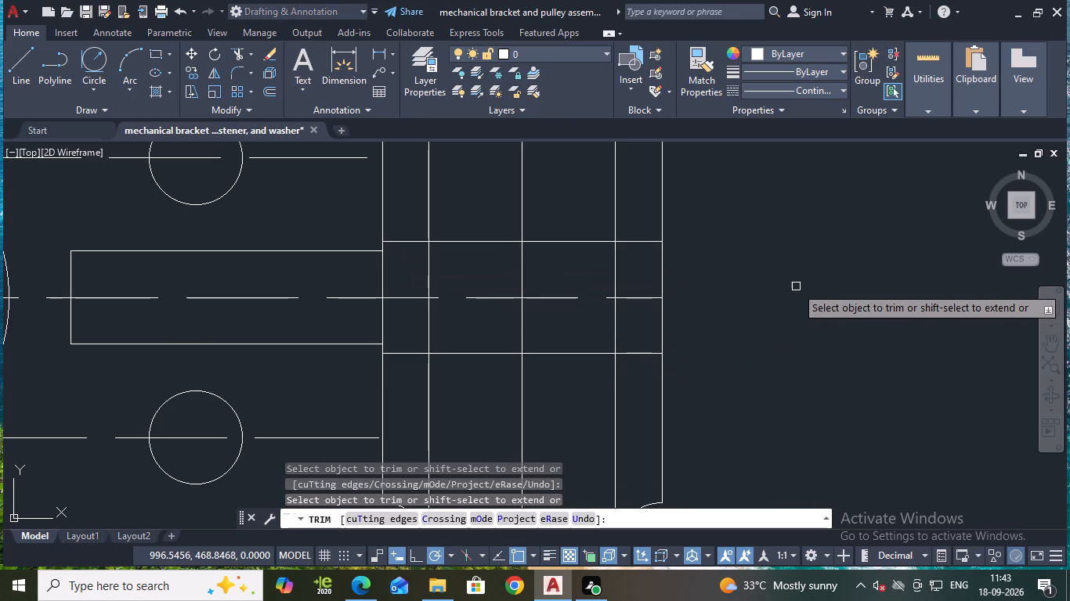
{"action": "scroll", "coordinate": [795, 286], "scroll_direction": "down", "scroll_amount": 1}
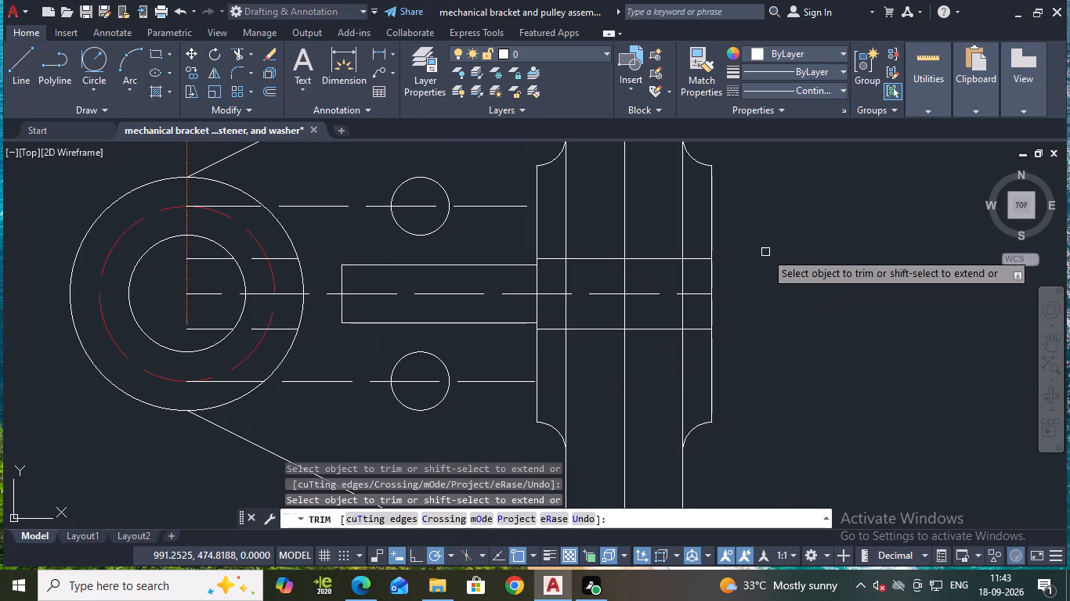
{"action": "key", "text": "Escape"}
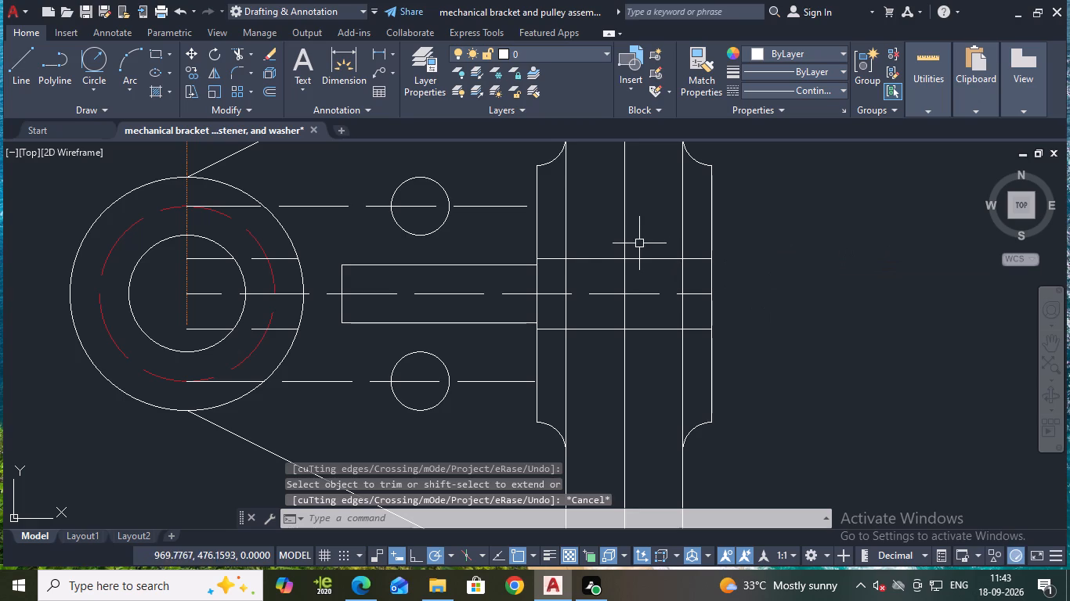
Set the plate's middle vertical line and the two 6-offset lines to DASHED2 linetype and orange 242,103,34, and save.
{"action": "left_click", "coordinate": [627, 240]}
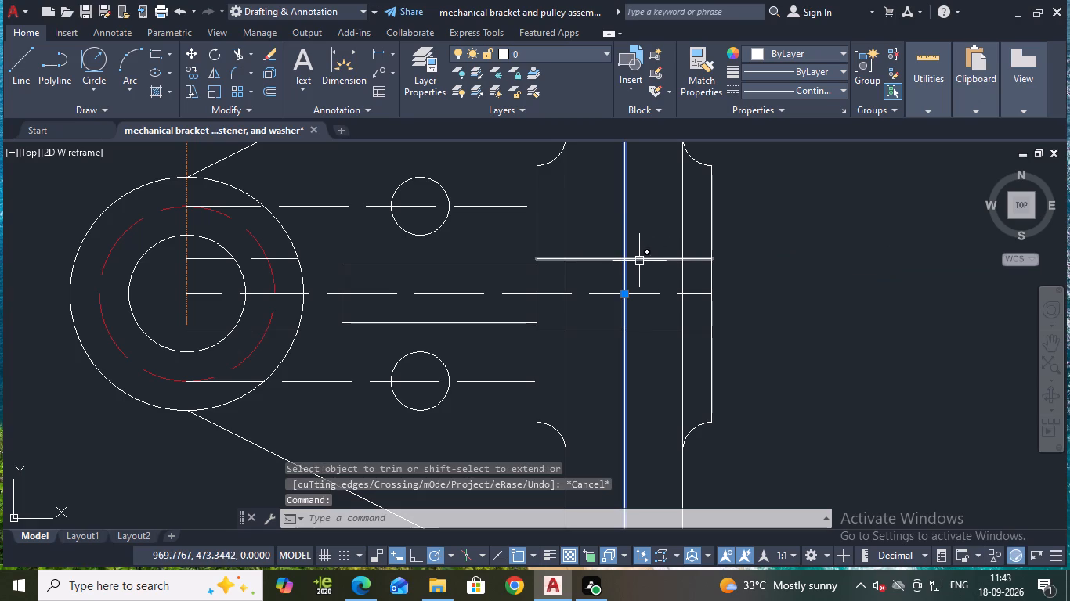
{"action": "left_click", "coordinate": [639, 261]}
{"action": "left_click", "coordinate": [648, 331]}
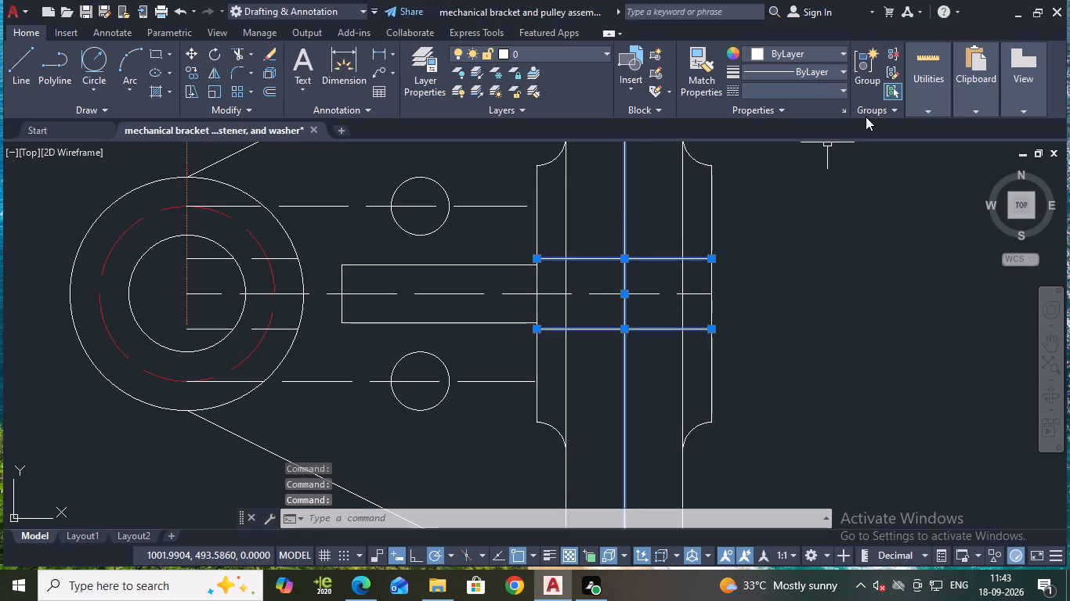
{"action": "left_click", "coordinate": [820, 84]}
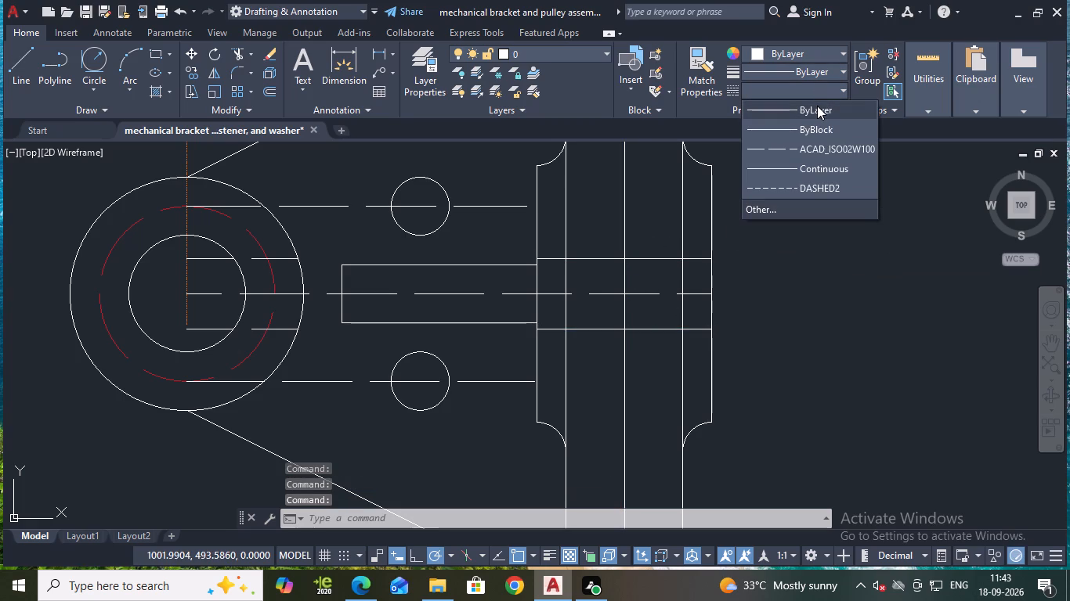
{"action": "left_click", "coordinate": [795, 186]}
{"action": "left_click", "coordinate": [784, 49]}
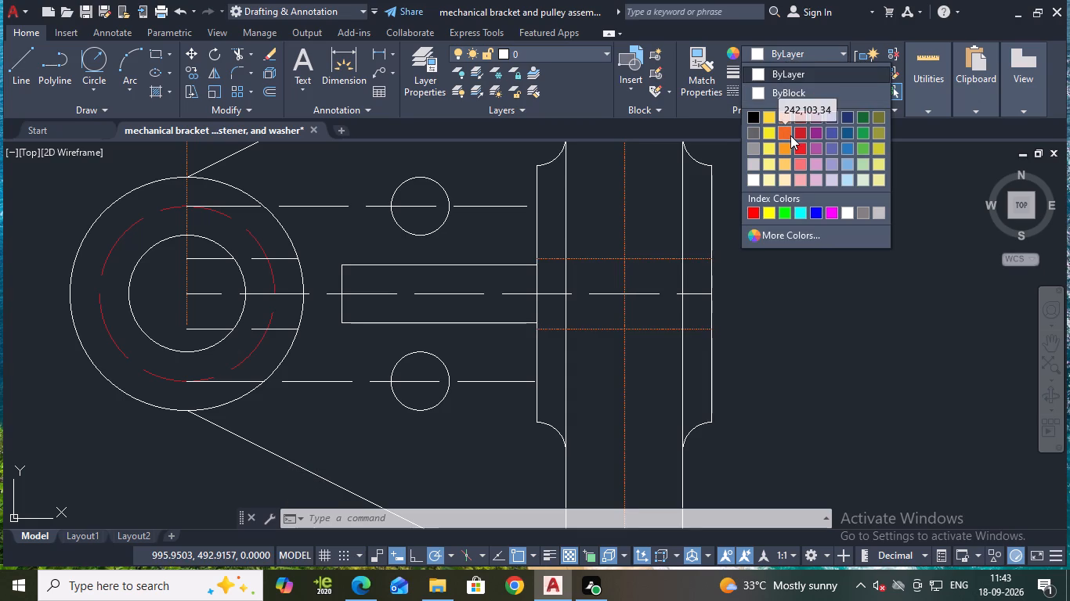
{"action": "left_click", "coordinate": [790, 135]}
{"action": "key", "text": "Escape"}
{"action": "scroll", "coordinate": [815, 247], "scroll_direction": "down", "scroll_amount": 2}
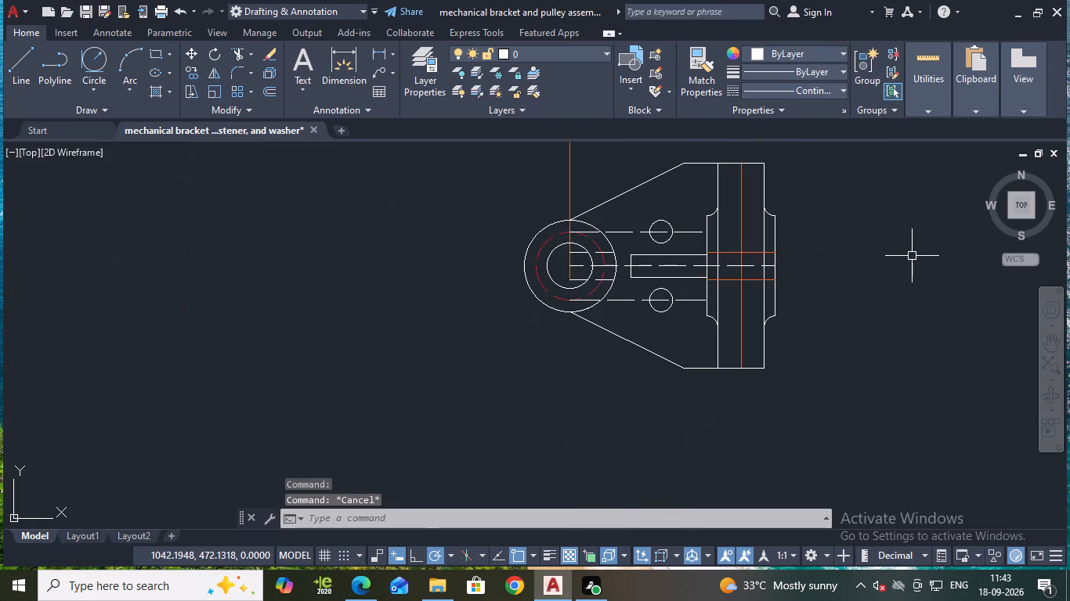
{"action": "middle_click_drag", "start_coordinate": [848, 242], "coordinate": [808, 253]}
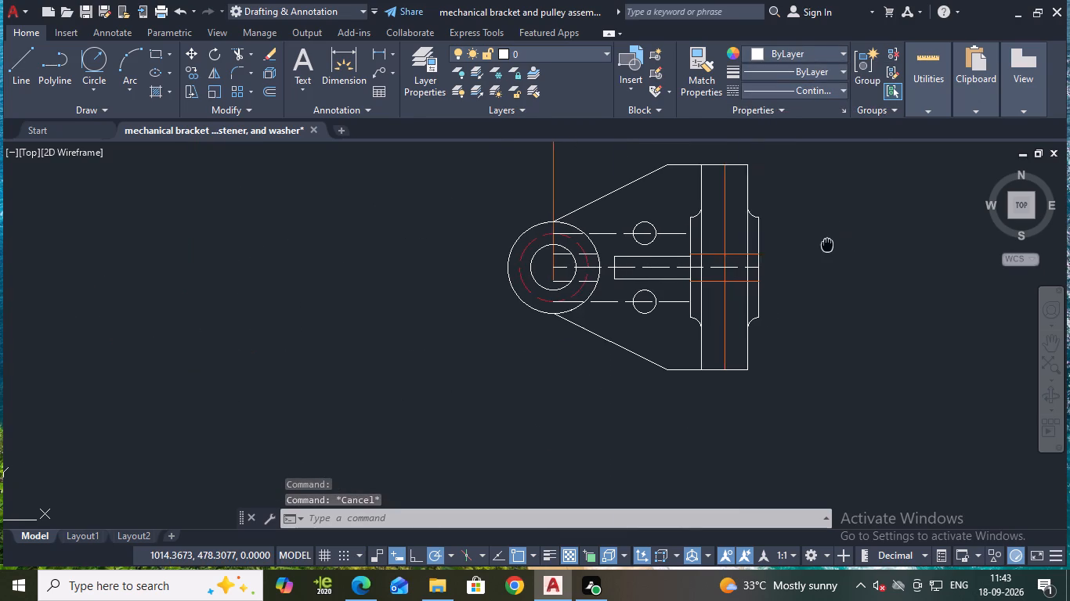
{"action": "middle_click_drag", "start_coordinate": [808, 253], "coordinate": [775, 264]}
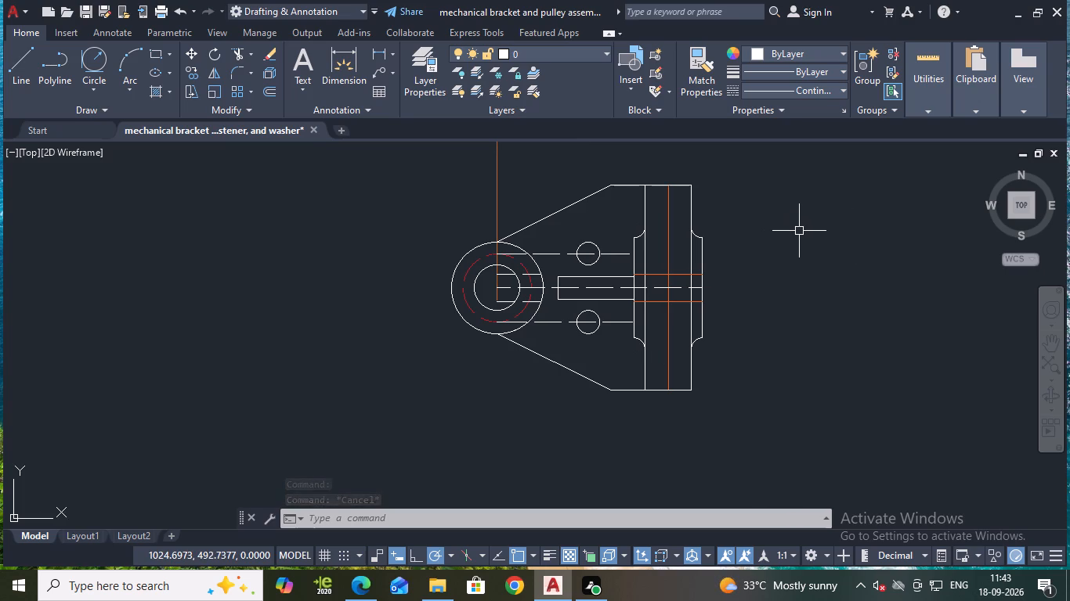
{"action": "key", "text": "ctrl+s"}
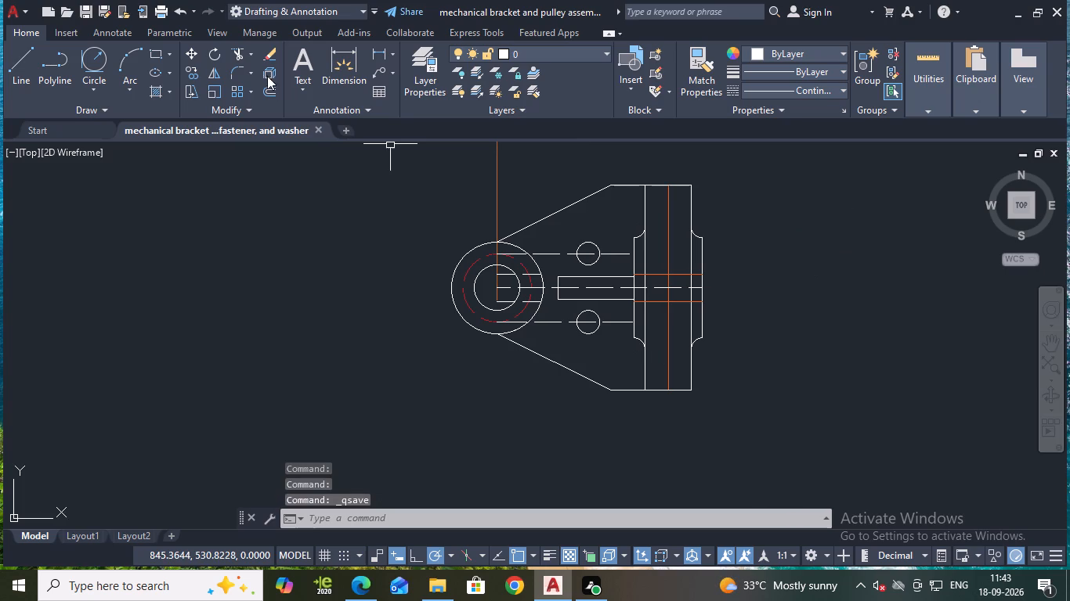
Add a diameter dimension to the upper small hole in the plan view, placed just above the hole.
{"action": "left_click", "coordinate": [392, 54]}
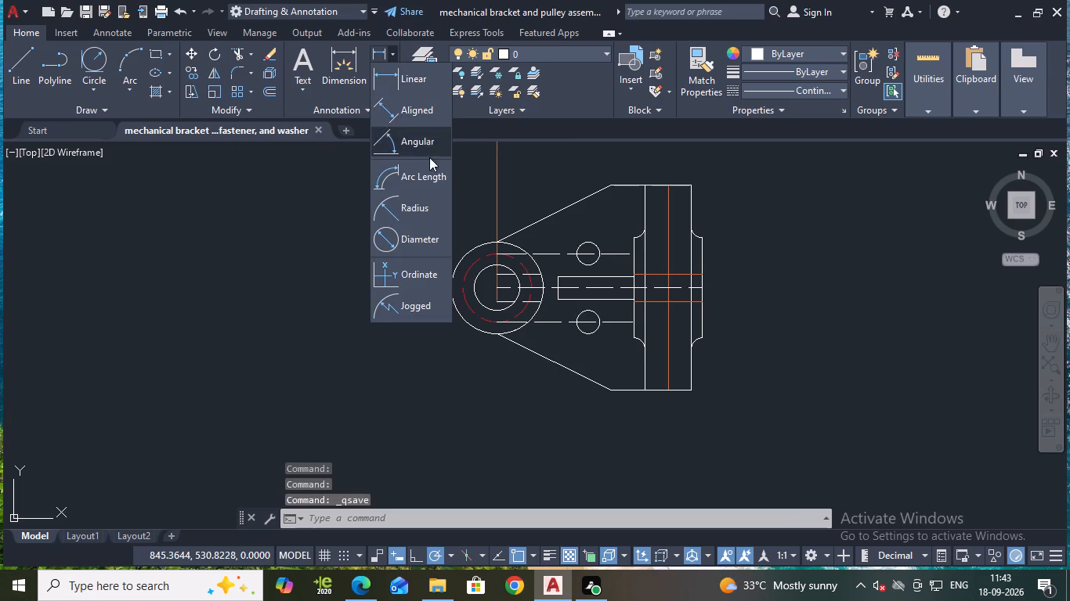
{"action": "left_click", "coordinate": [423, 203]}
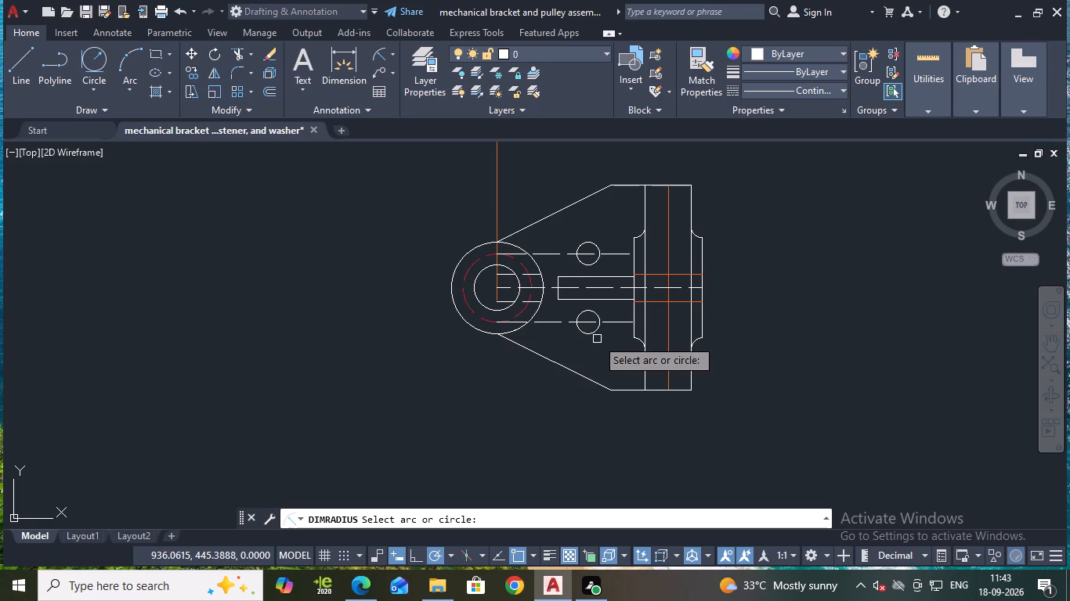
{"action": "left_click", "coordinate": [391, 51]}
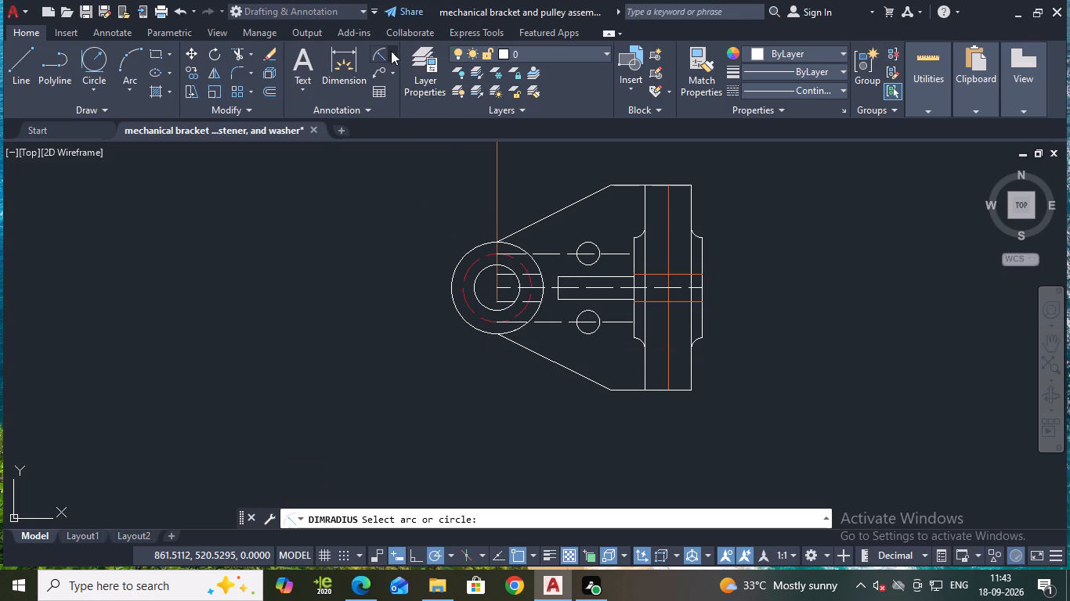
{"action": "left_click", "coordinate": [417, 236]}
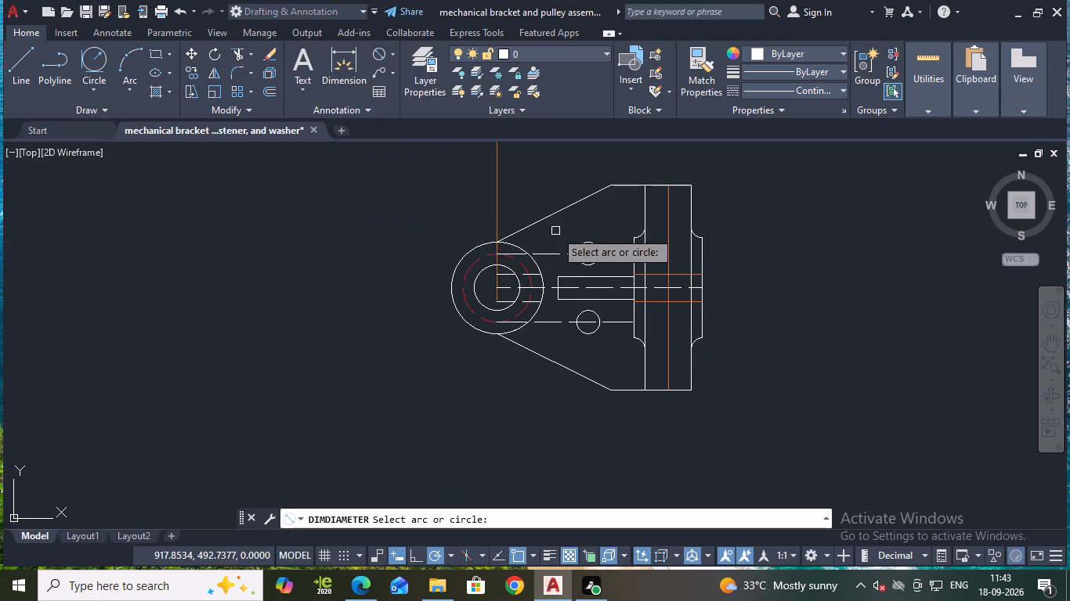
{"action": "left_click", "coordinate": [585, 243]}
{"action": "left_click", "coordinate": [590, 225]}
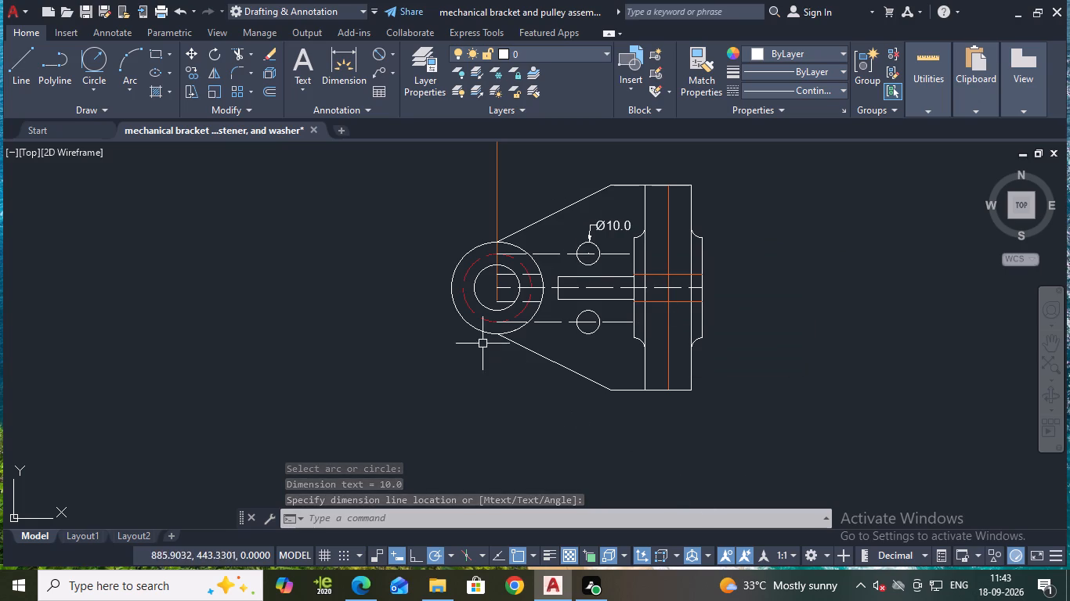
Add a vertical linear dimension between the two small holes' centre lines in the plan view, and save.
{"action": "scroll", "coordinate": [451, 366], "scroll_direction": "down", "scroll_amount": 1}
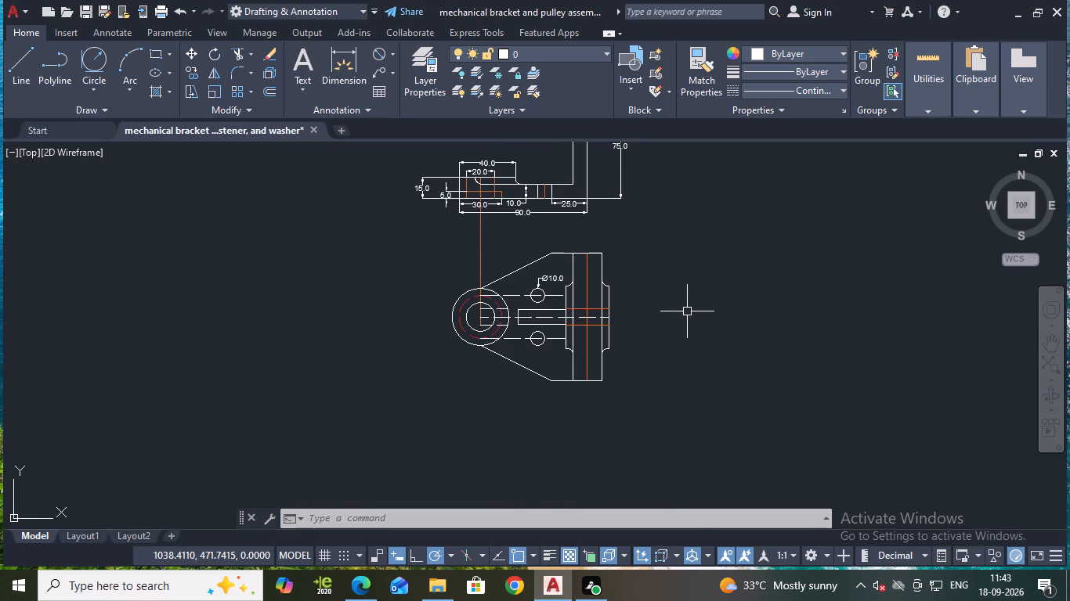
{"action": "scroll", "coordinate": [687, 311], "scroll_direction": "up", "scroll_amount": 1}
{"action": "left_click", "coordinate": [389, 55]}
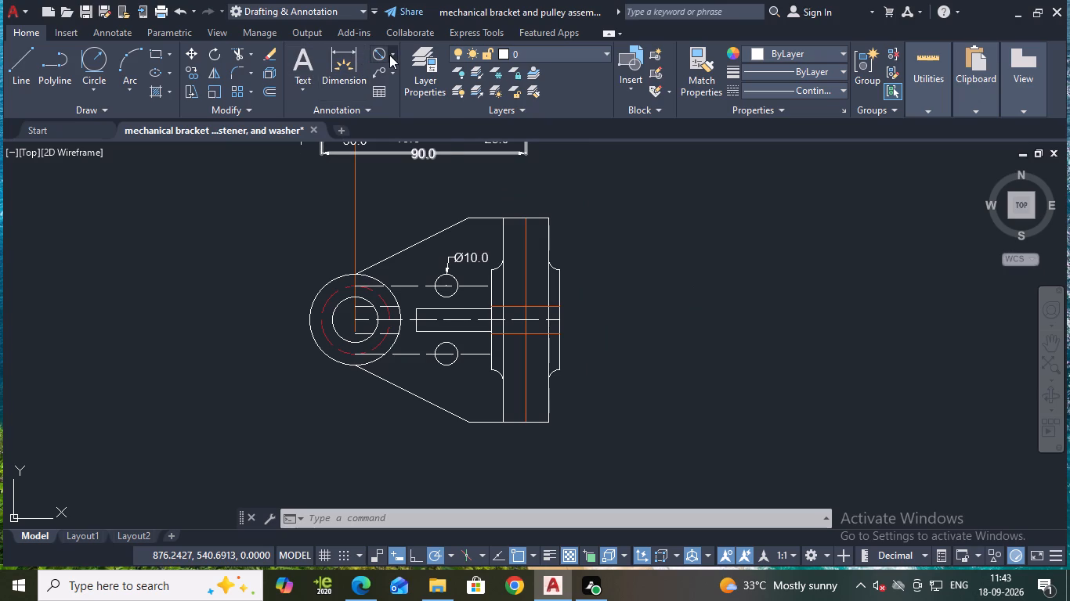
{"action": "left_click", "coordinate": [402, 77]}
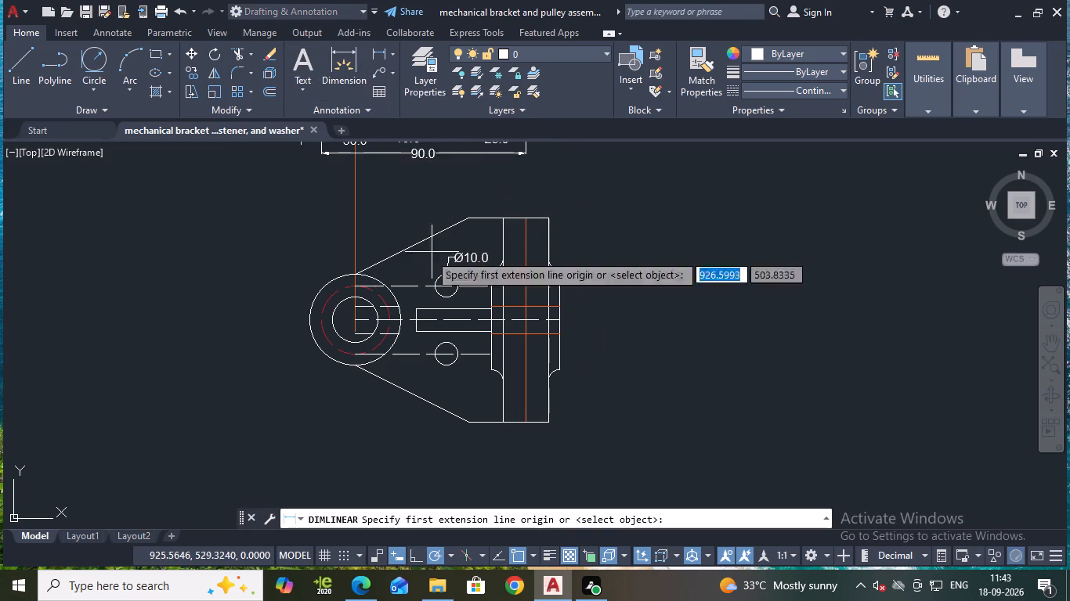
{"action": "scroll", "coordinate": [407, 286], "scroll_direction": "up", "scroll_amount": 2}
{"action": "left_click", "coordinate": [417, 283]}
{"action": "scroll", "coordinate": [415, 324], "scroll_direction": "down", "scroll_amount": 2}
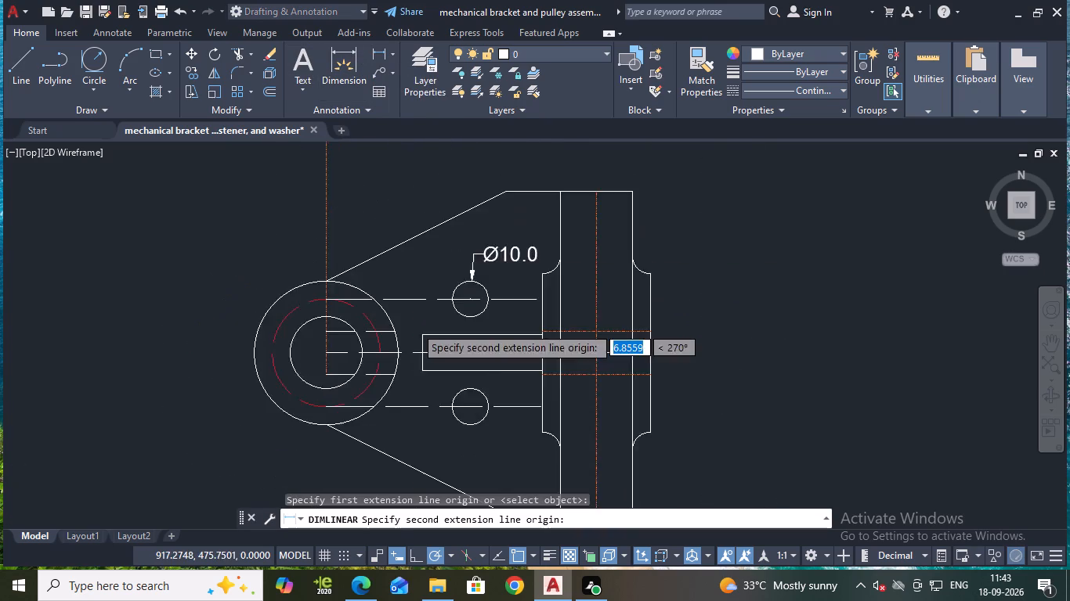
{"action": "left_click", "coordinate": [418, 375]}
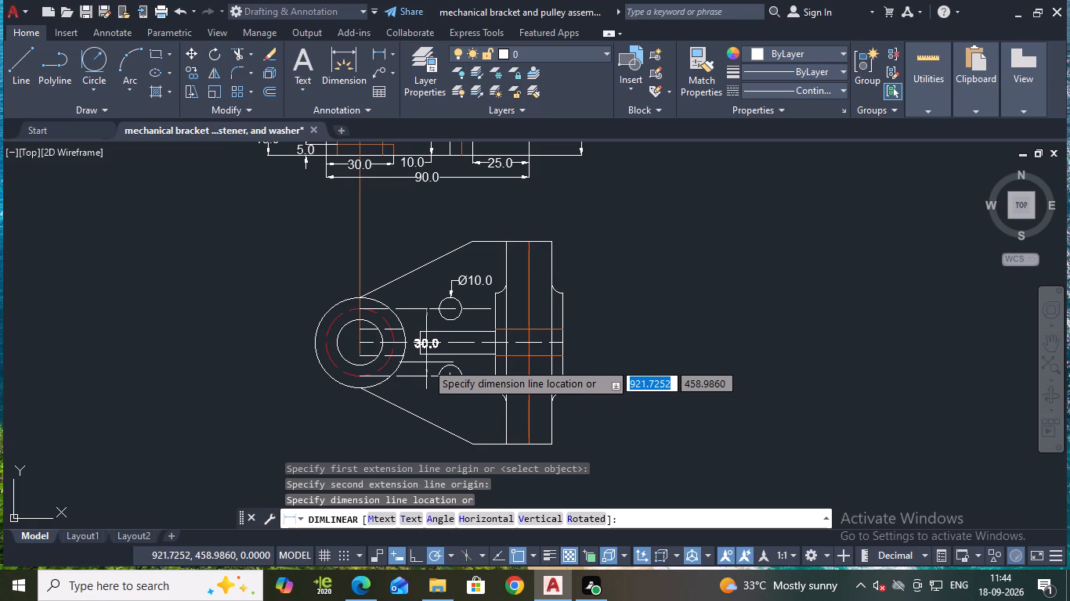
{"action": "left_click", "coordinate": [436, 364]}
{"action": "key", "text": "Escape"}
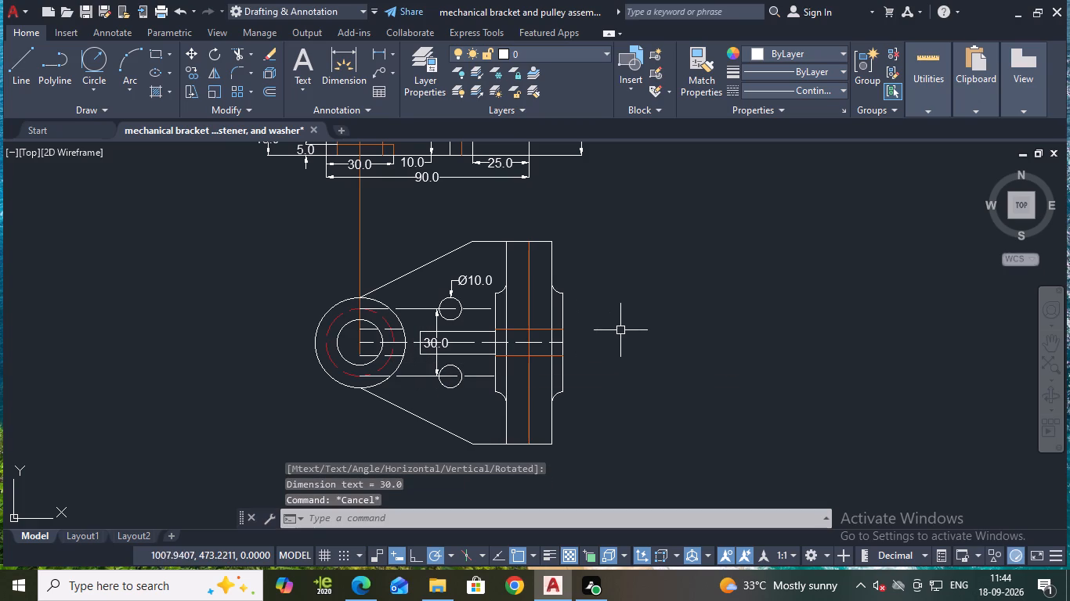
{"action": "key", "text": "ctrl+s"}
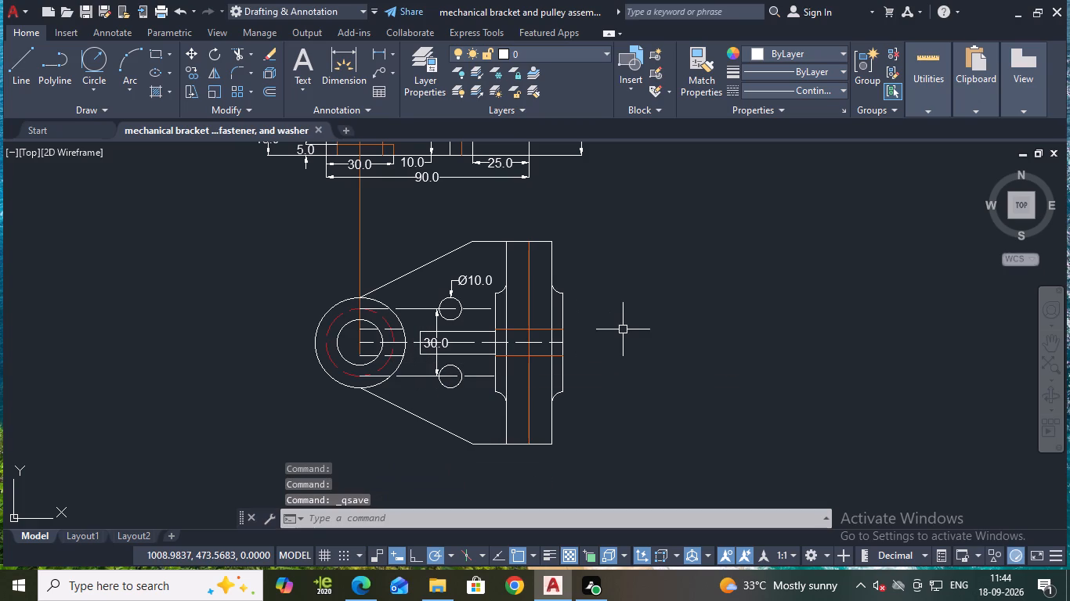
{"action": "scroll", "coordinate": [623, 329], "scroll_direction": "down", "scroll_amount": 1}
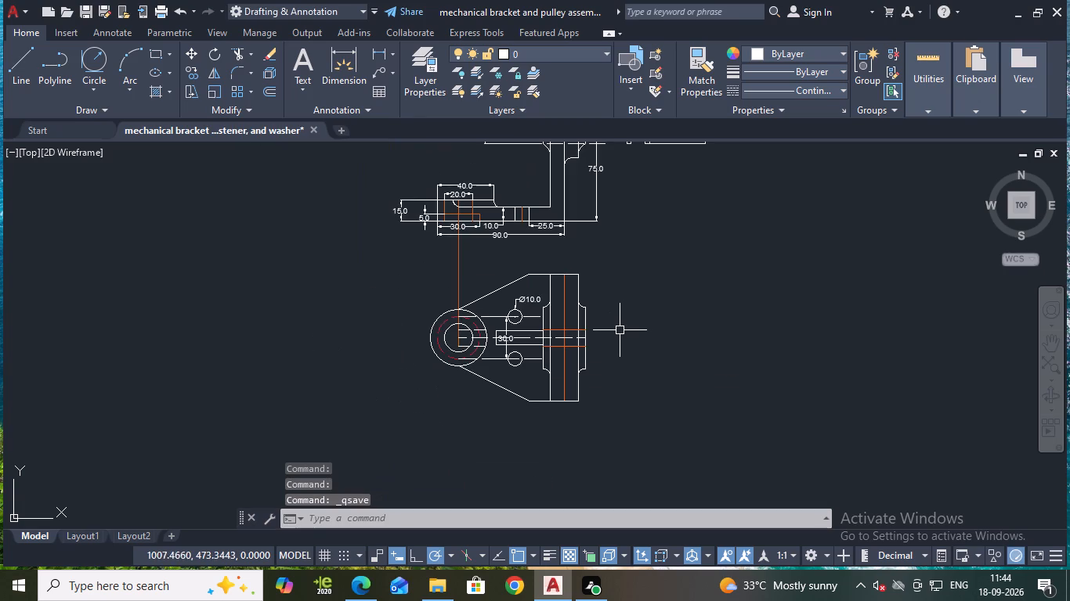
Draw a closed 63 by 10 rectangle with lines as the fastener's shank, in the empty area to the right of the plan view.
{"action": "scroll", "coordinate": [619, 329], "scroll_direction": "up", "scroll_amount": 1}
{"action": "scroll", "coordinate": [617, 329], "scroll_direction": "down", "scroll_amount": 1}
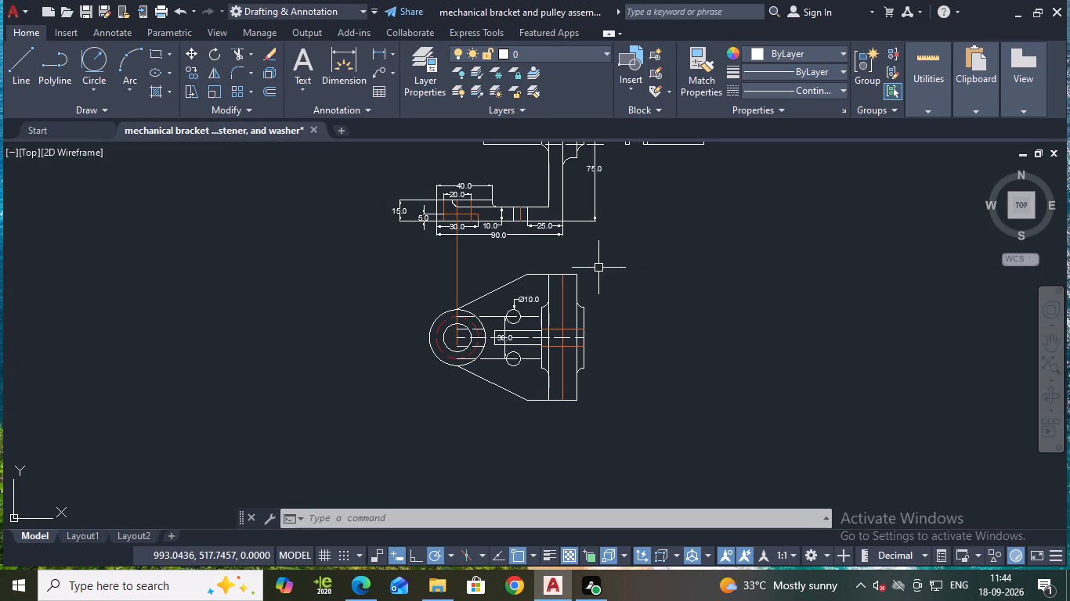
{"action": "middle_click_drag", "start_coordinate": [668, 274], "coordinate": [523, 371]}
{"action": "middle_click_drag", "start_coordinate": [518, 343], "coordinate": [483, 252]}
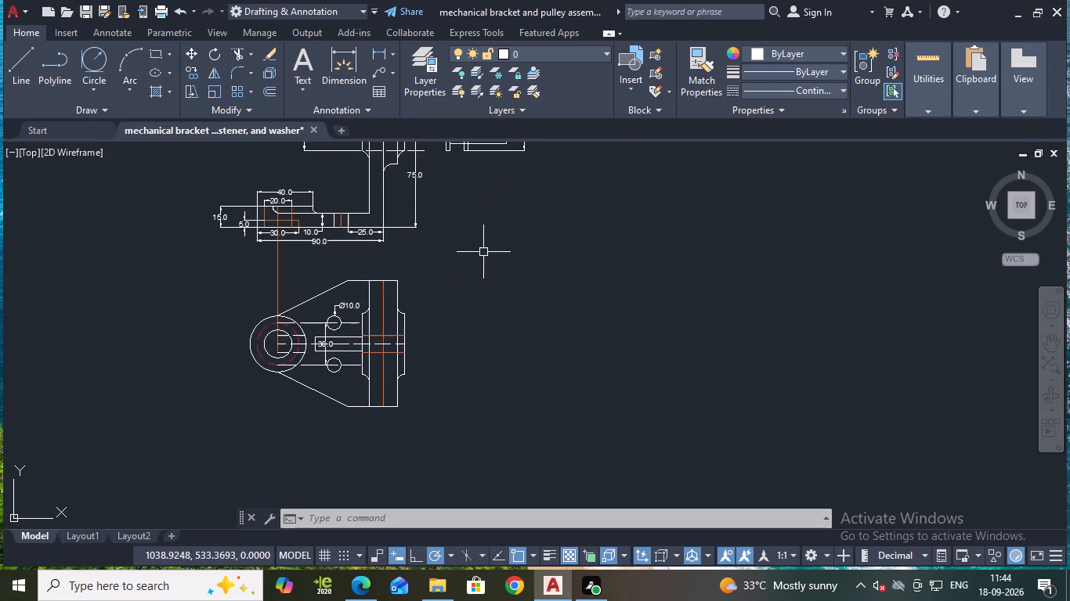
{"action": "left_click", "coordinate": [25, 56]}
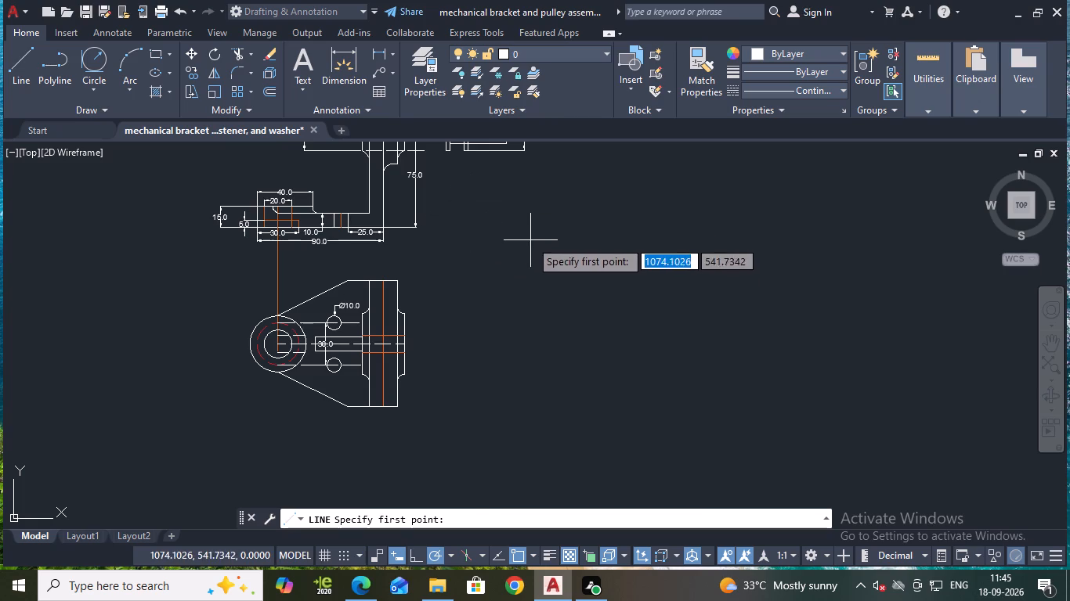
{"action": "left_click", "coordinate": [521, 261]}
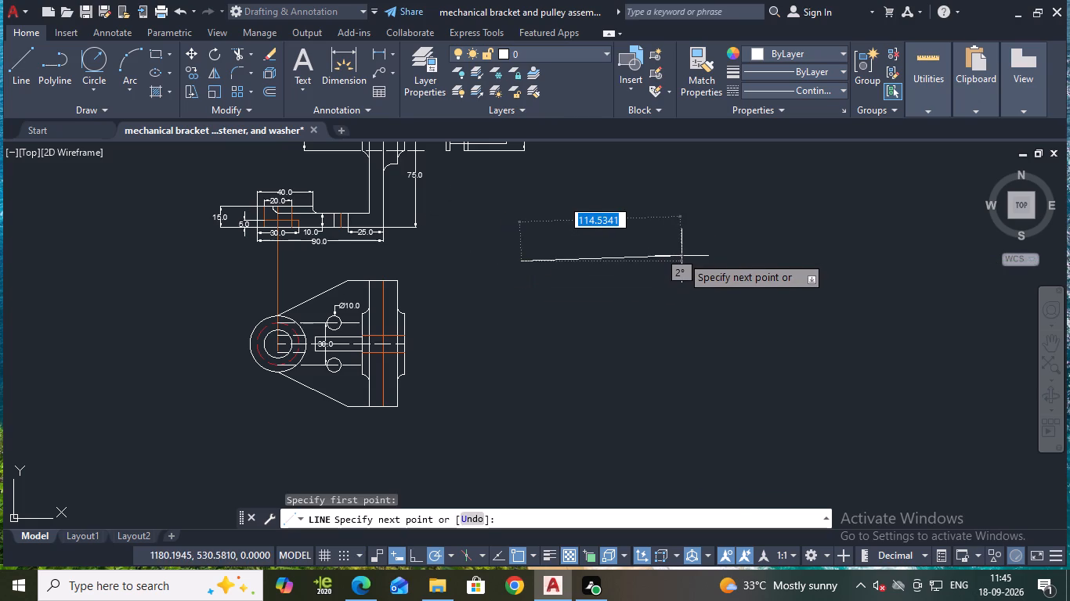
{"action": "type", "text": "63"}
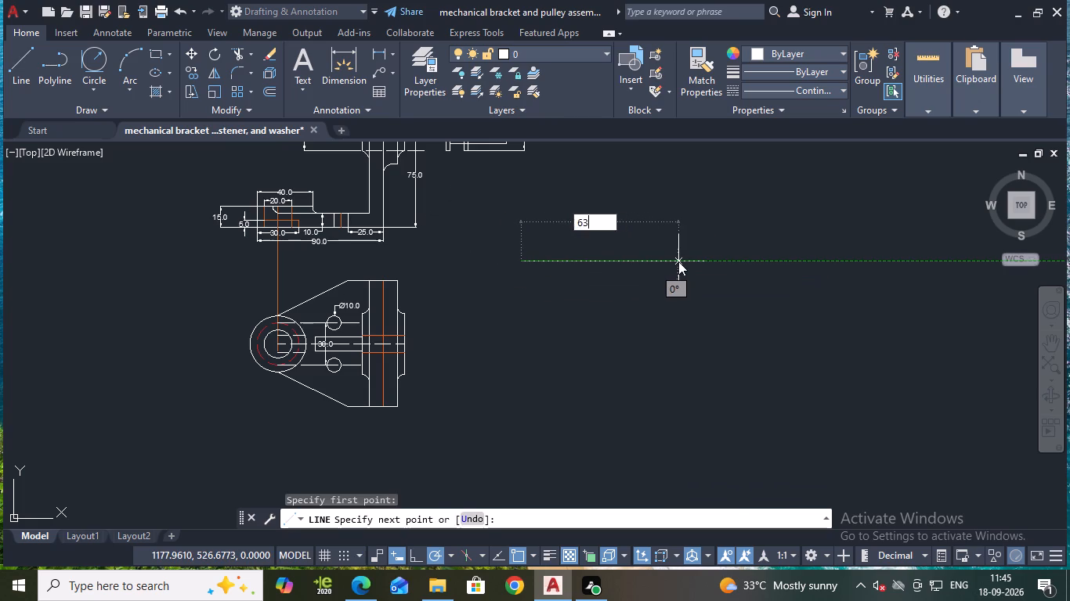
{"action": "key", "text": "Return"}
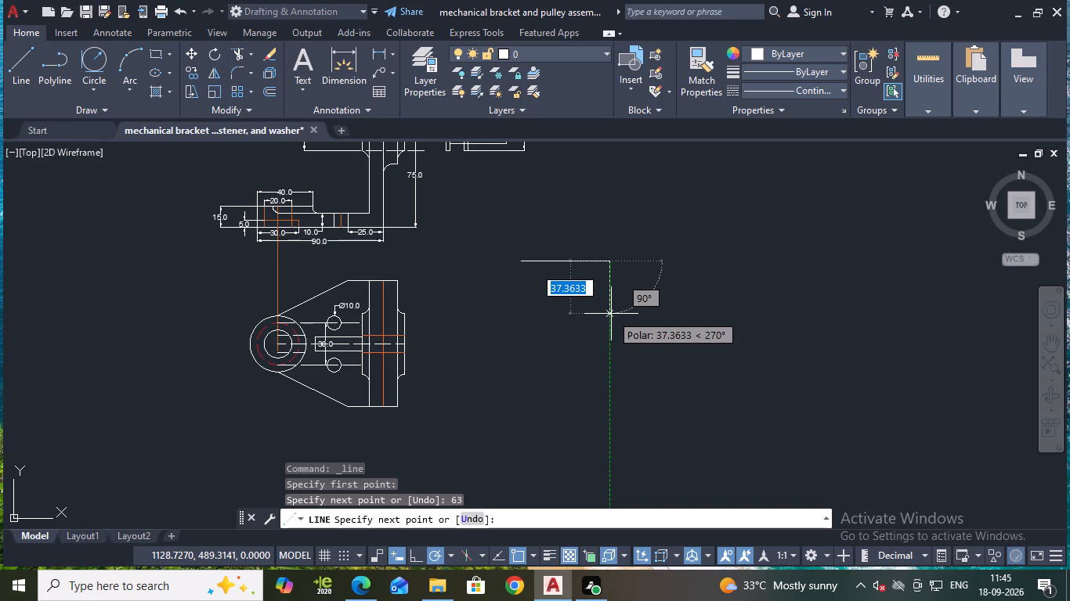
{"action": "type", "text": "20"}
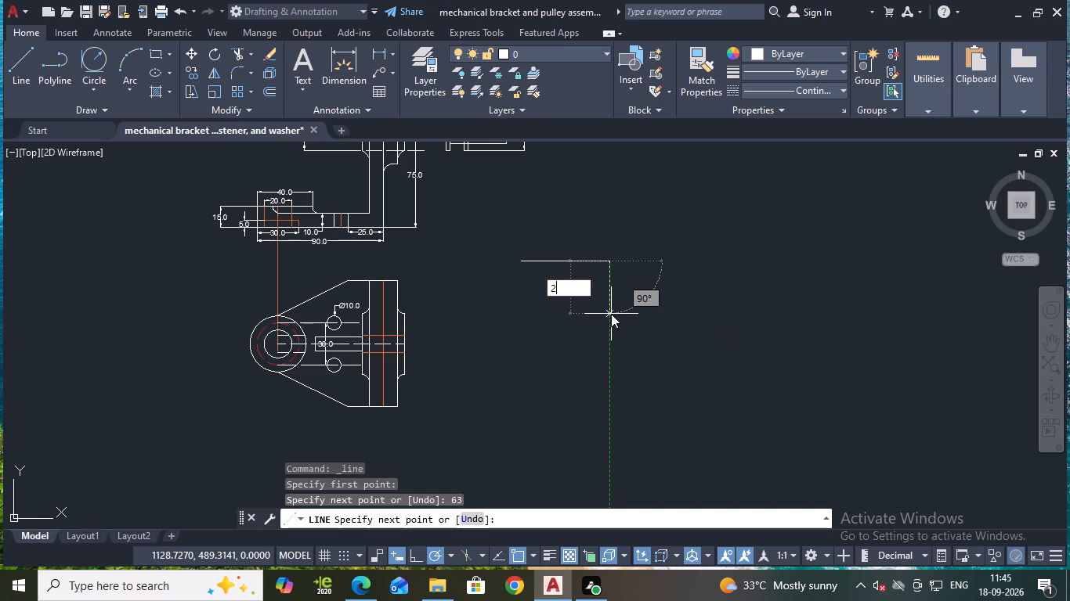
{"action": "key", "text": "Return"}
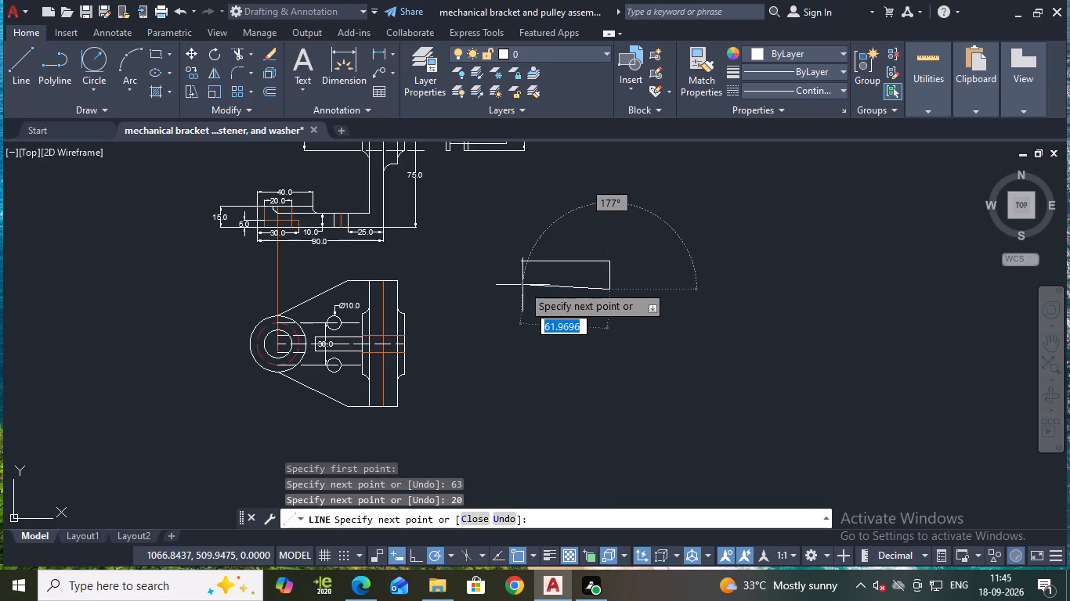
{"action": "scroll", "coordinate": [522, 285], "scroll_direction": "up", "scroll_amount": 2}
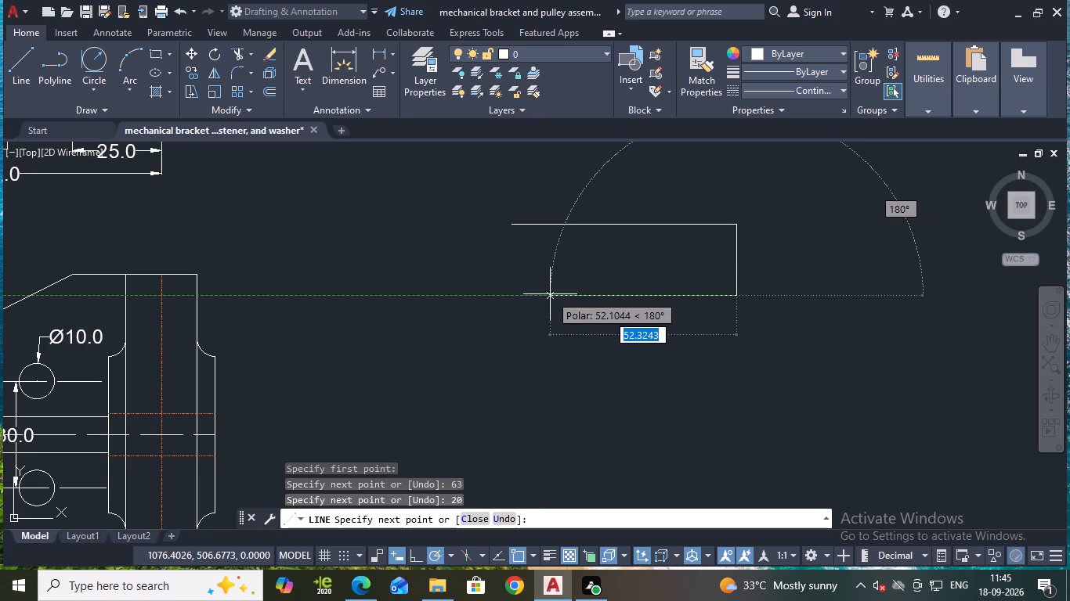
{"action": "key", "text": "ctrl+z"}
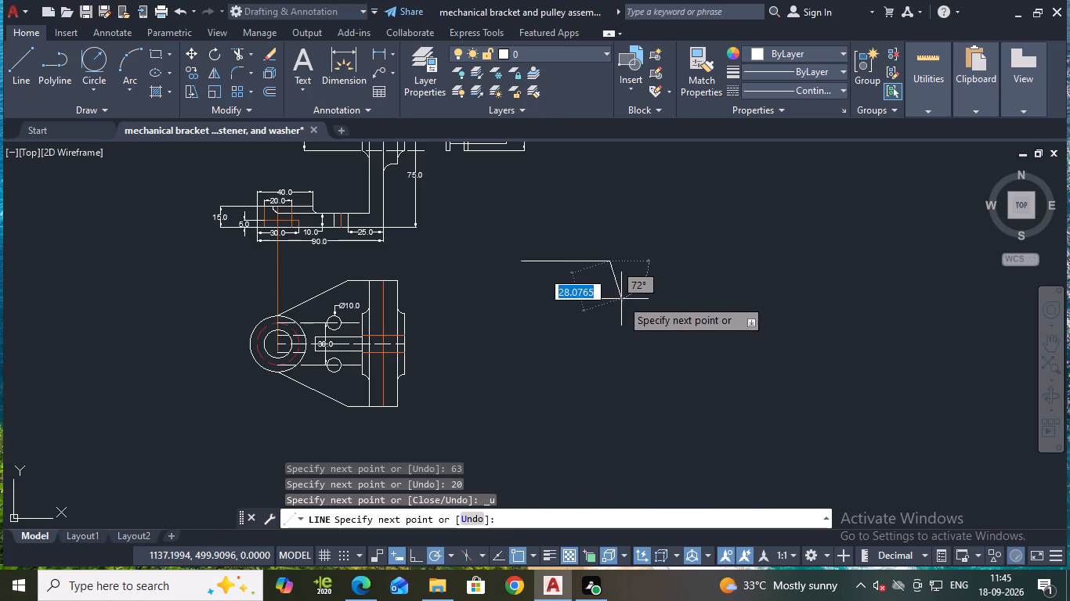
{"action": "type", "text": "10"}
{"action": "key", "text": "Return"}
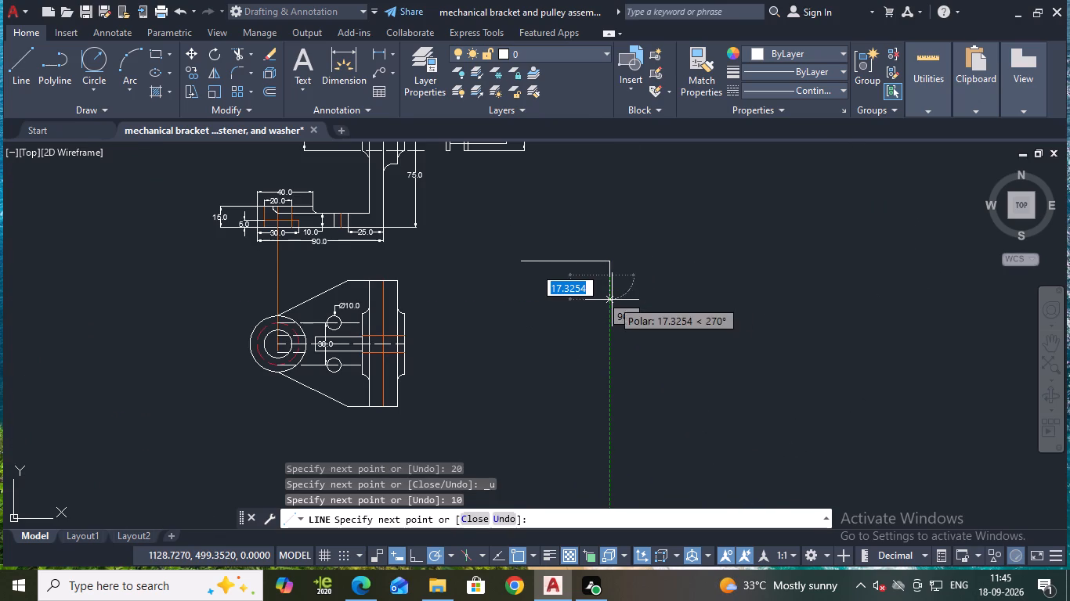
{"action": "scroll", "coordinate": [512, 275], "scroll_direction": "up", "scroll_amount": 1}
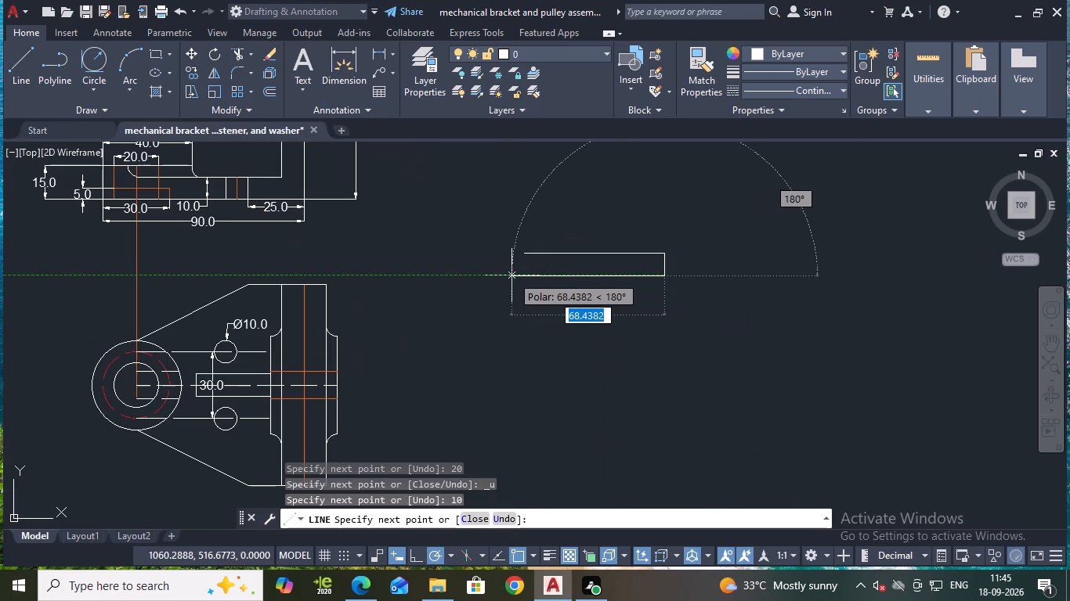
{"action": "type", "text": "63"}
{"action": "key", "text": "Return"}
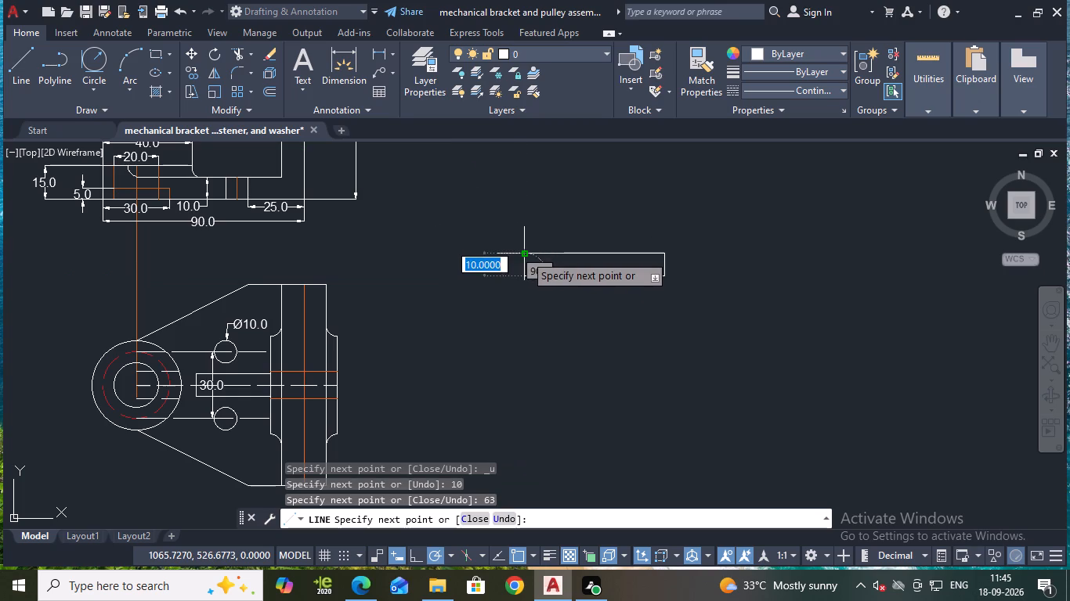
{"action": "left_click", "coordinate": [525, 254]}
{"action": "scroll", "coordinate": [542, 232], "scroll_direction": "up", "scroll_amount": 2}
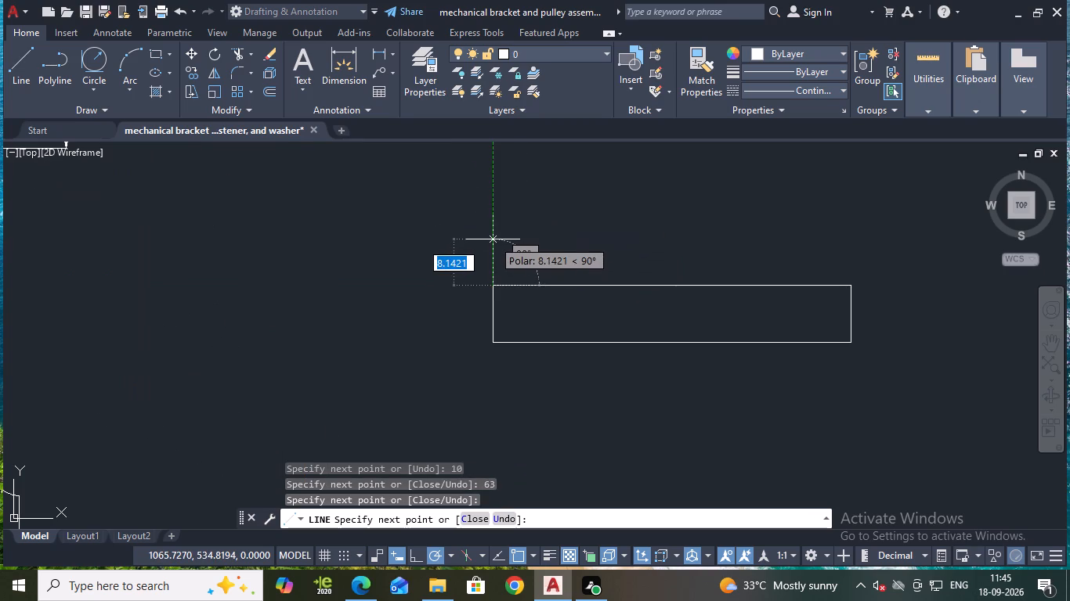
{"action": "key", "text": "Escape"}
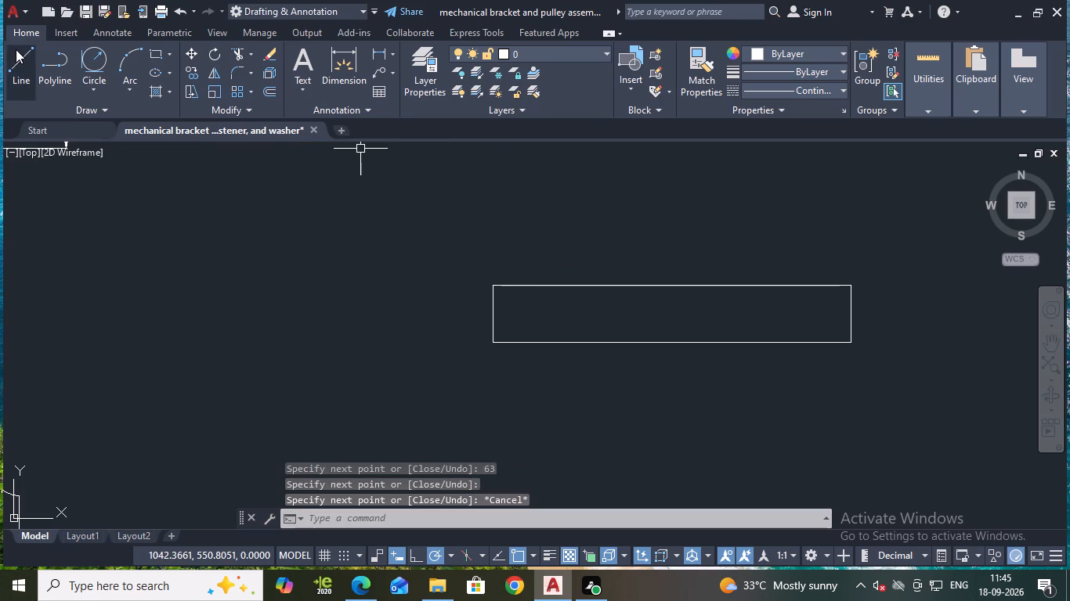
Draw the fastener's head outline from the shank's upper-left corner with lines 5 up, 9 left, 20 down and 10 right.
{"action": "left_click", "coordinate": [18, 54]}
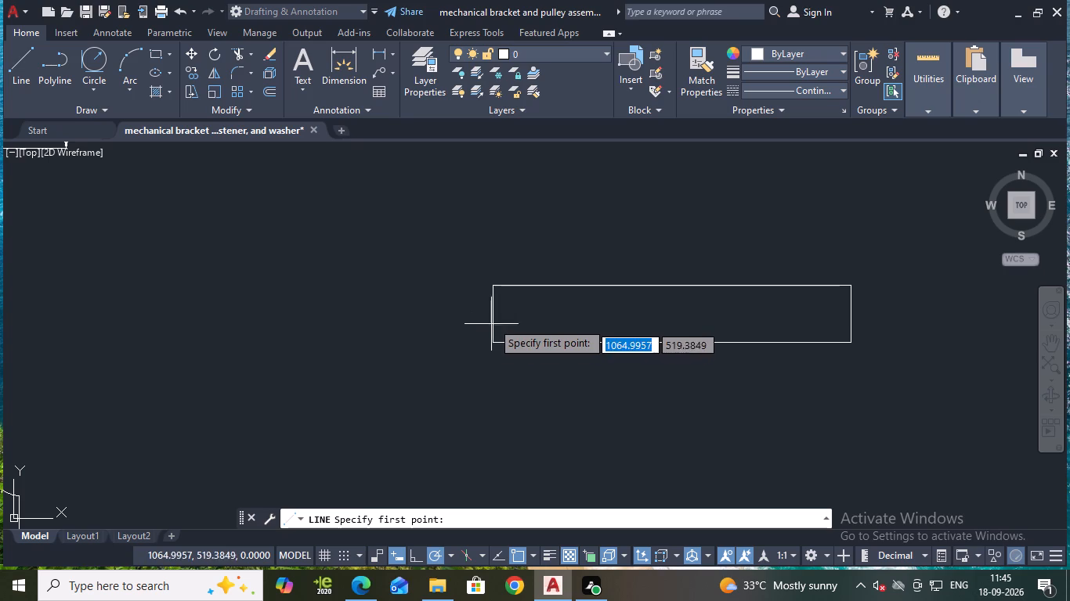
{"action": "left_click", "coordinate": [493, 285]}
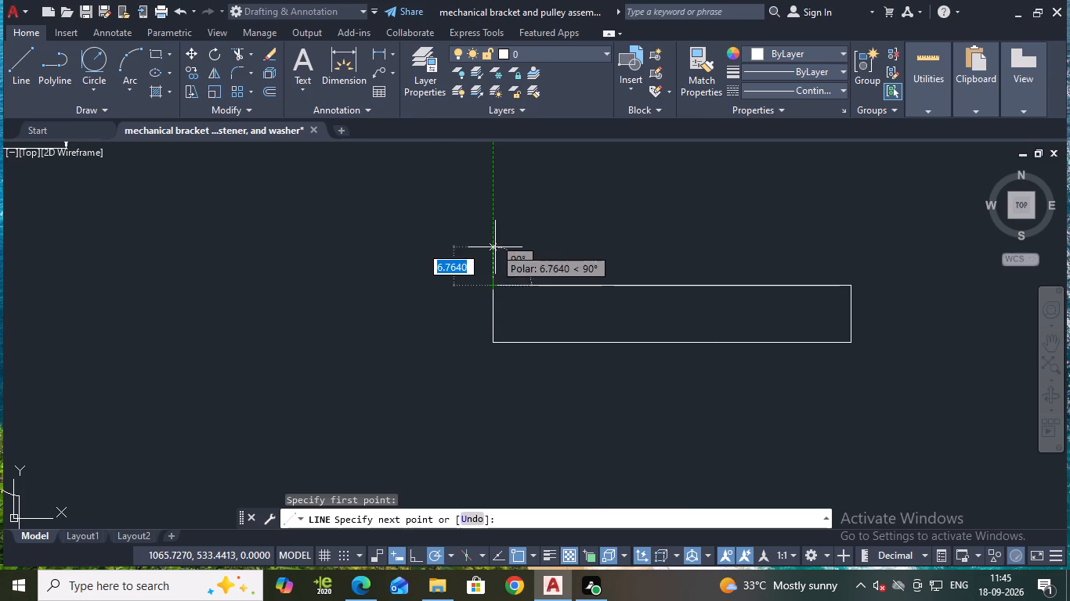
{"action": "key", "text": "5"}
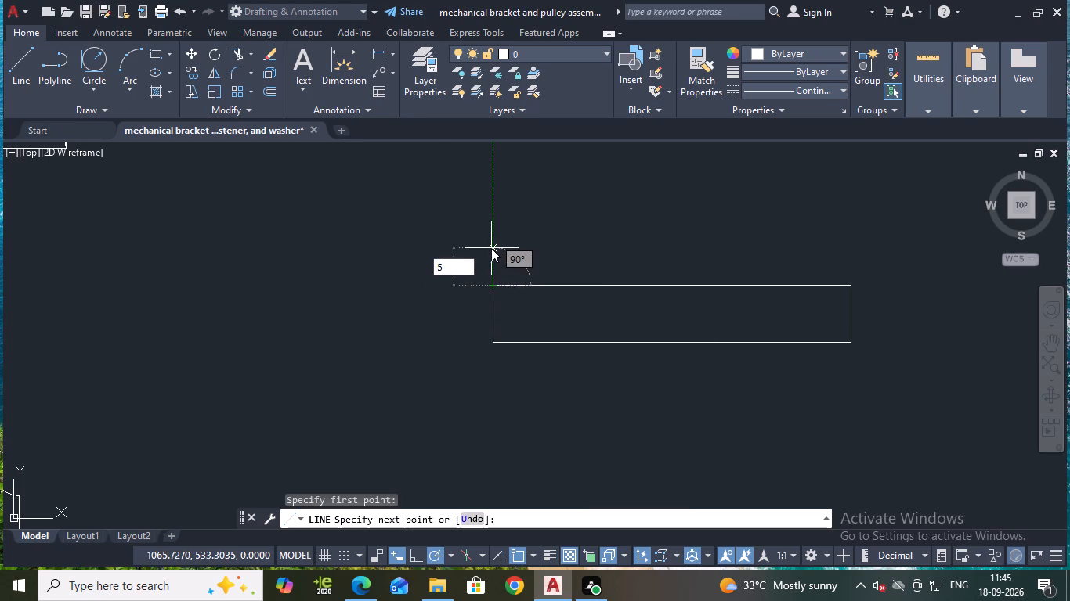
{"action": "key", "text": "Return"}
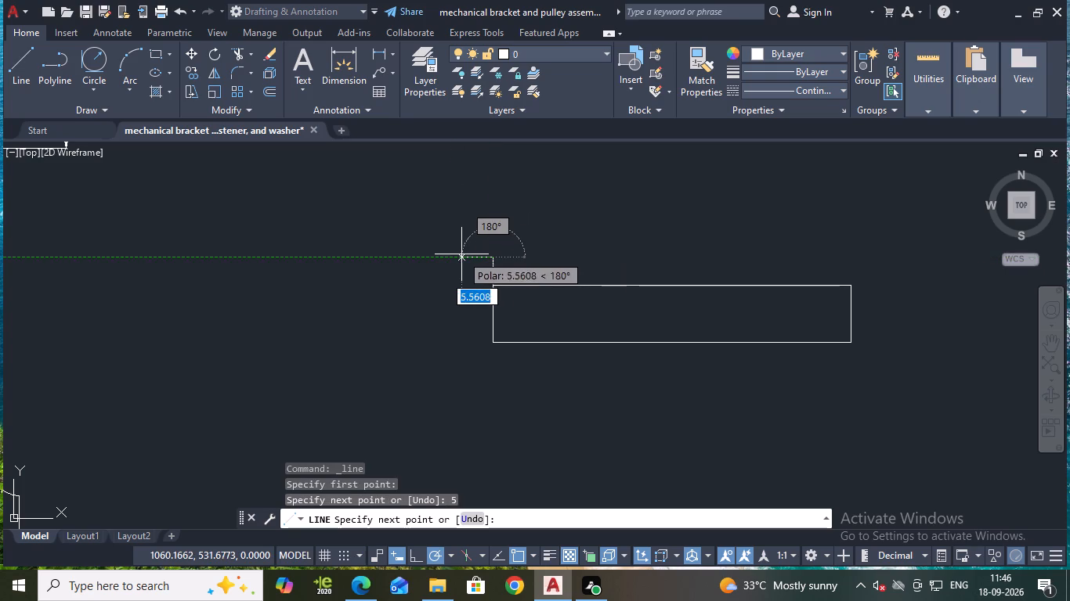
{"action": "key", "text": "9"}
{"action": "key", "text": "Return"}
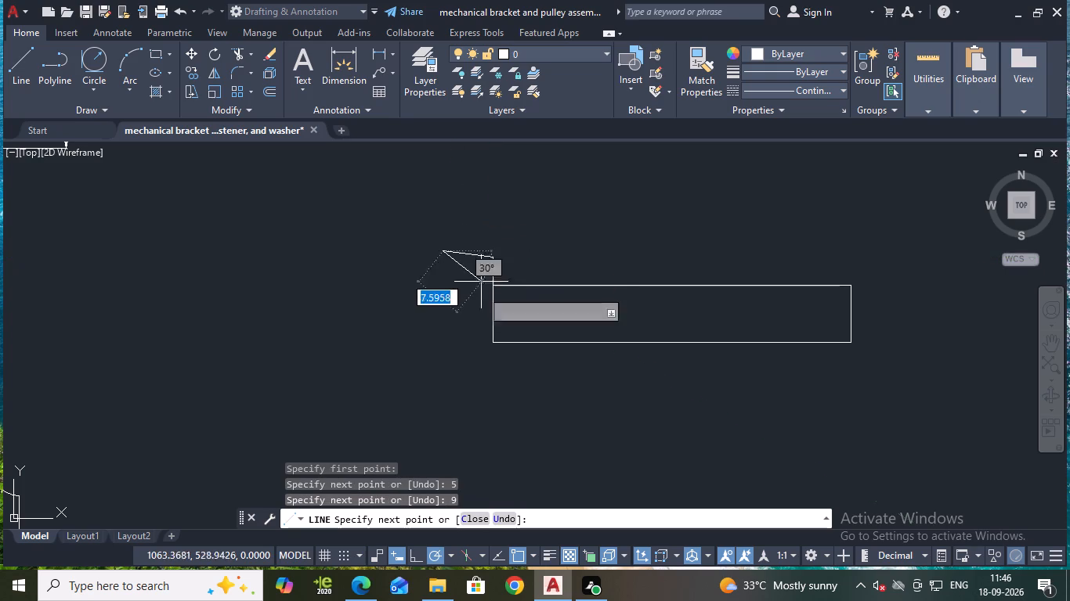
{"action": "key", "text": "ctrl+z"}
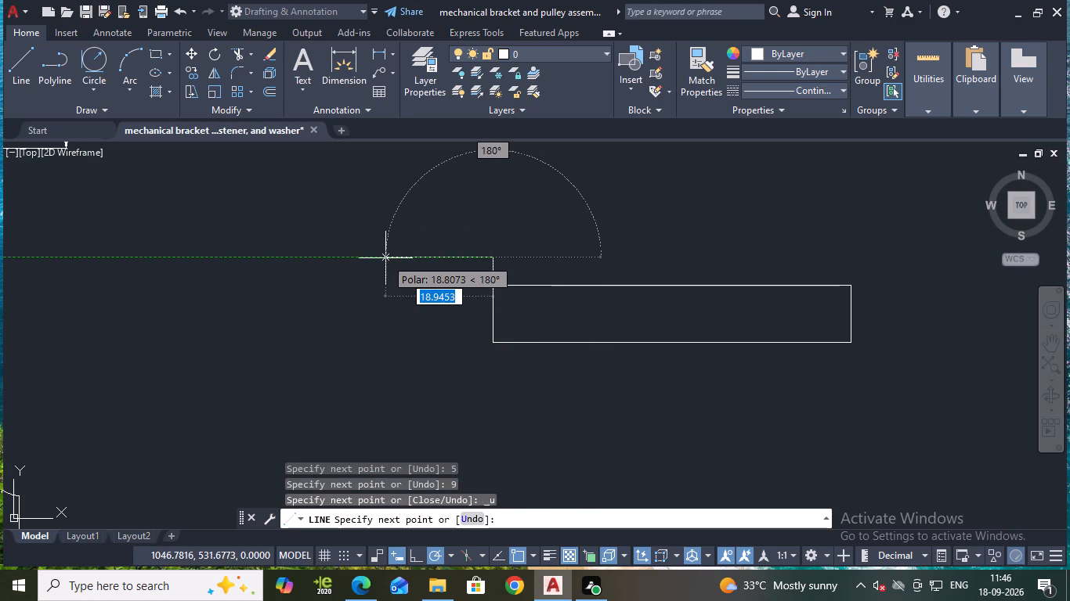
{"action": "key", "text": "9"}
{"action": "key", "text": "Return"}
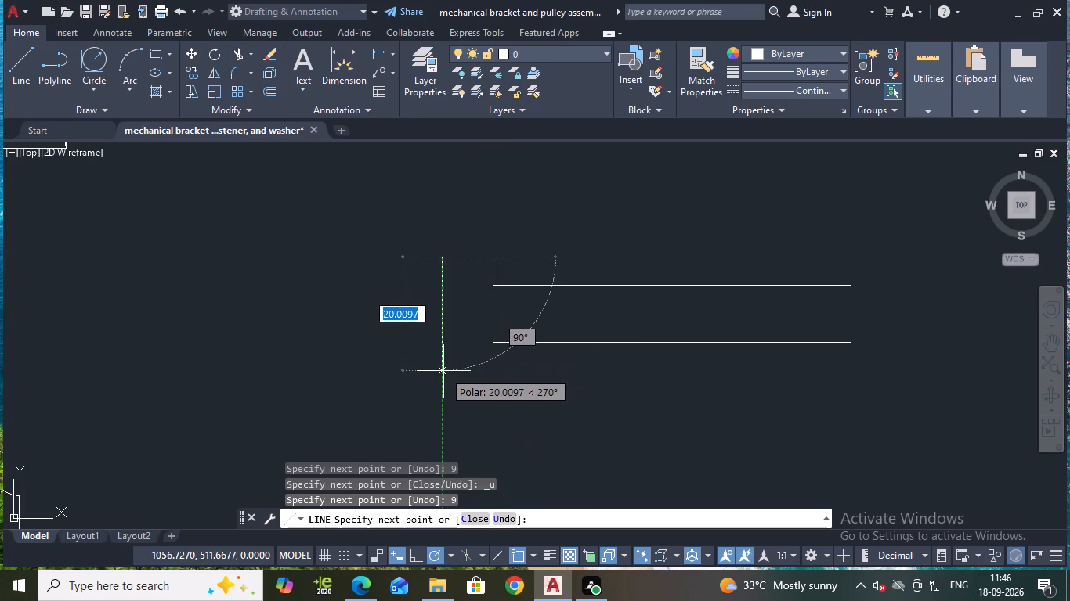
{"action": "type", "text": "20"}
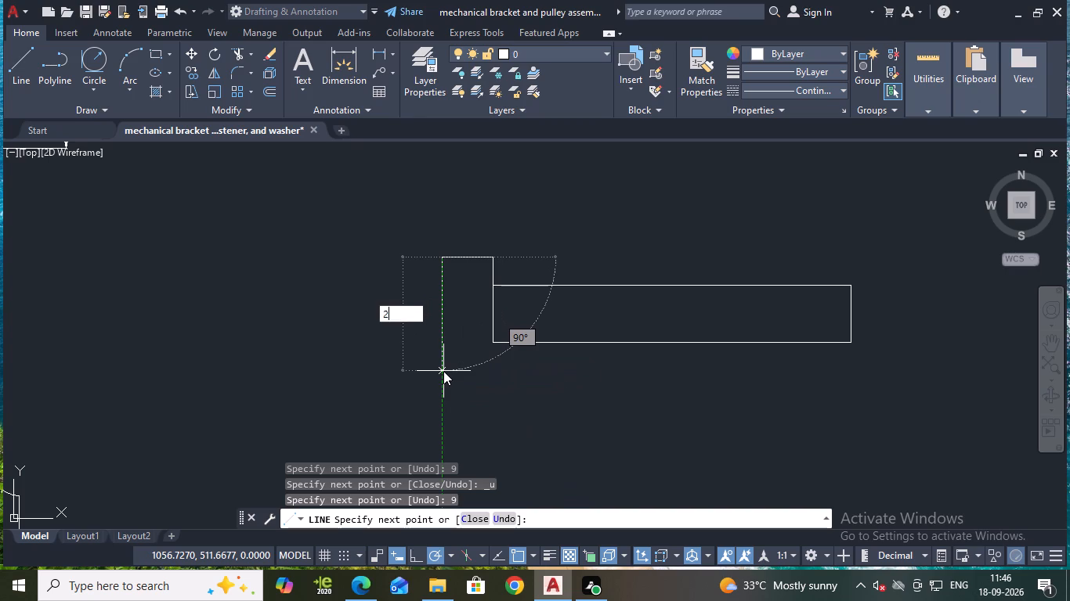
{"action": "key", "text": "Return"}
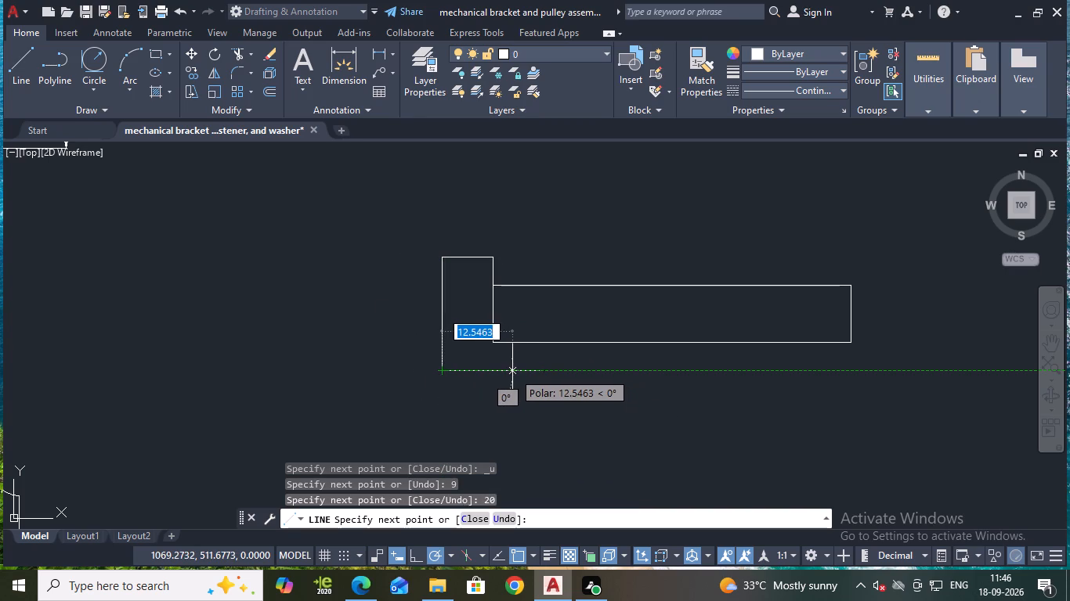
{"action": "type", "text": "10"}
{"action": "key", "text": "Return"}
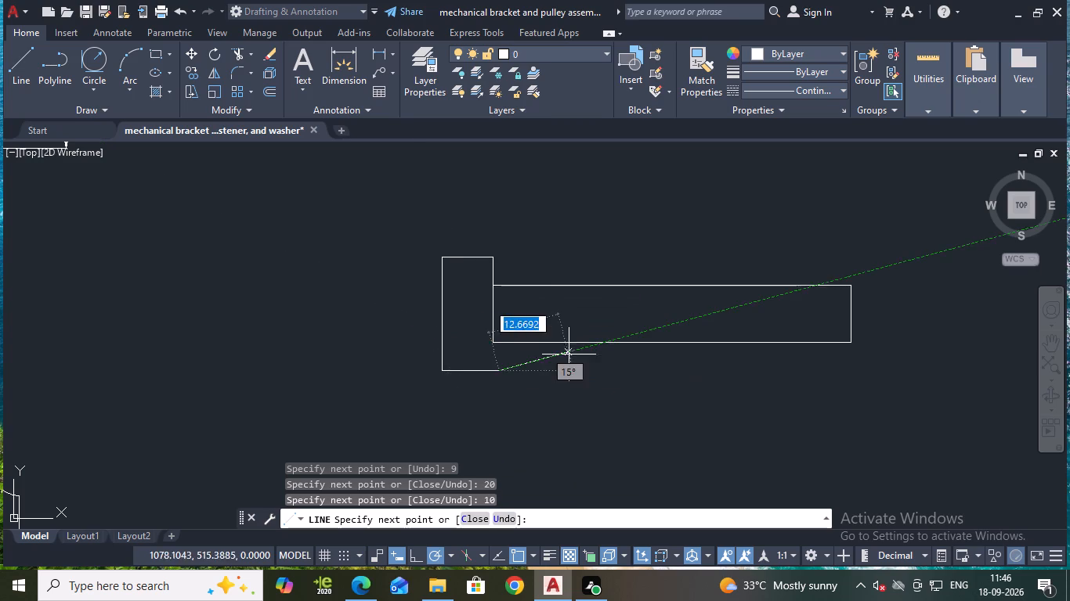
{"action": "scroll", "coordinate": [555, 354], "scroll_direction": "up", "scroll_amount": 1}
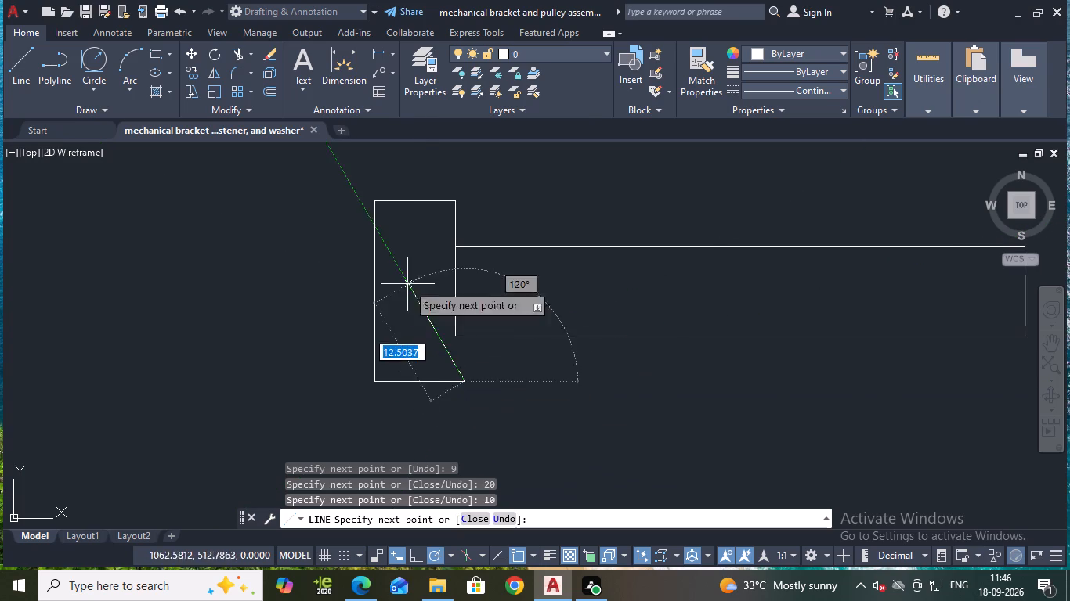
{"action": "key", "text": "Escape"}
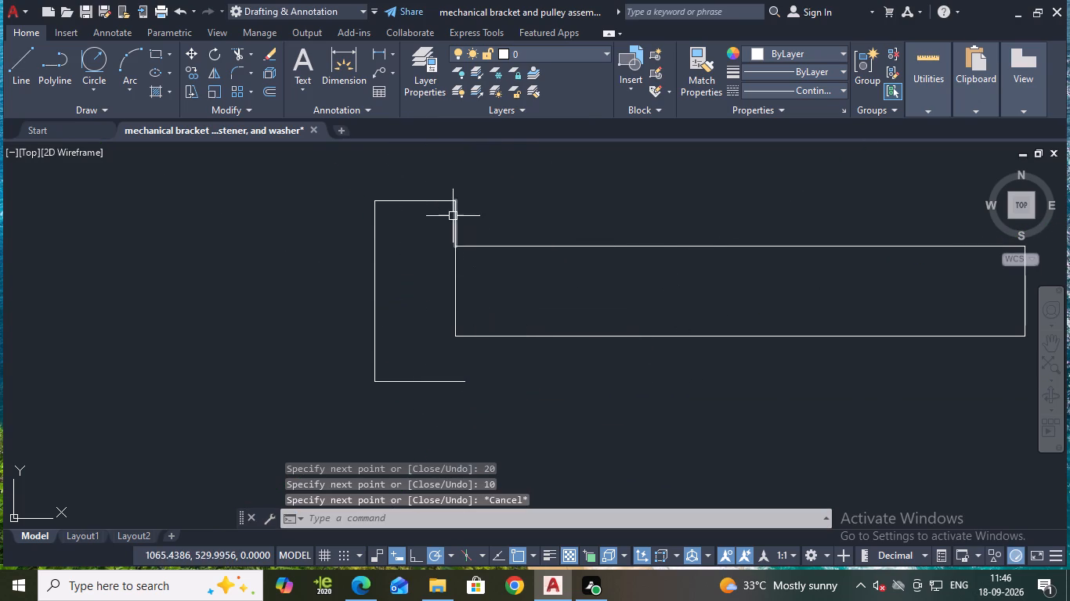
Erase the head's 10-long lower edge.
{"action": "left_click", "coordinate": [16, 66]}
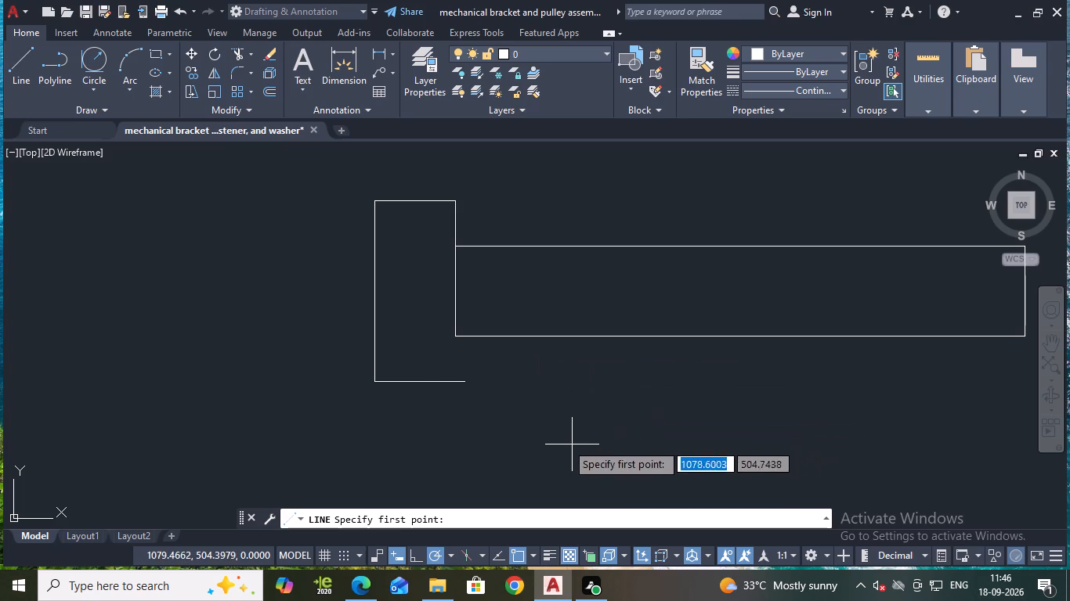
{"action": "key", "text": "Escape"}
{"action": "key", "text": "grave"}
{"action": "key", "text": "Escape"}
{"action": "left_click", "coordinate": [421, 380]}
{"action": "key", "text": "e"}
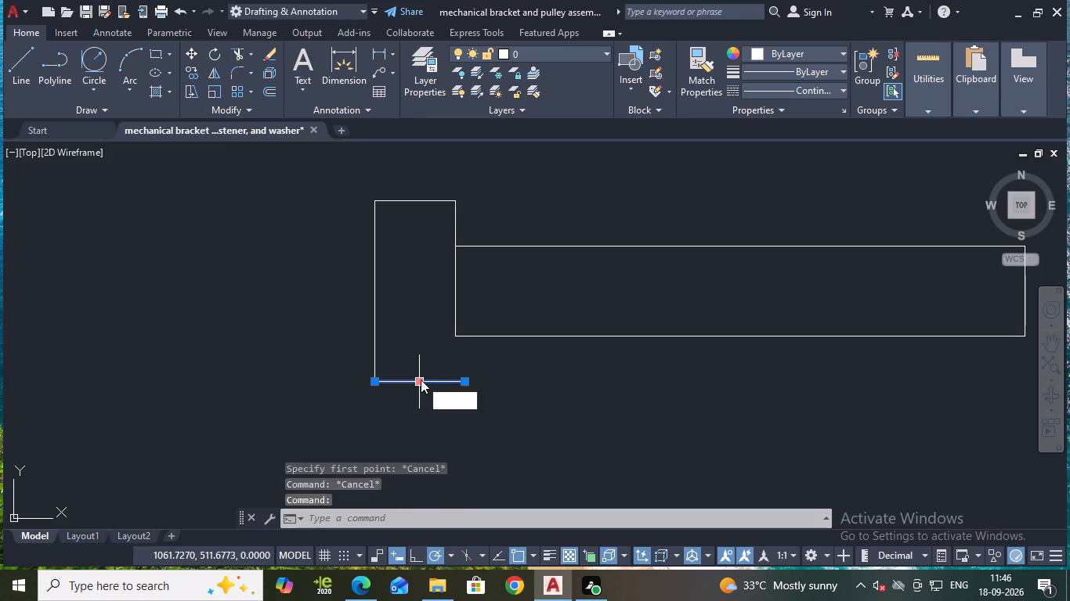
{"action": "key", "text": "Return"}
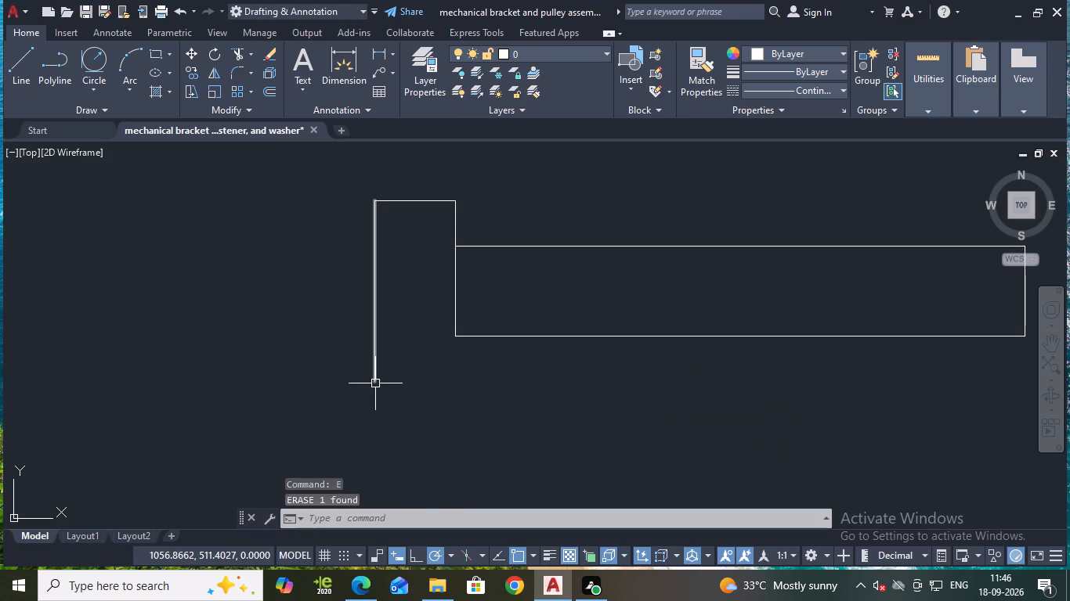
{"action": "left_click", "coordinate": [375, 383]}
{"action": "key", "text": "Escape"}
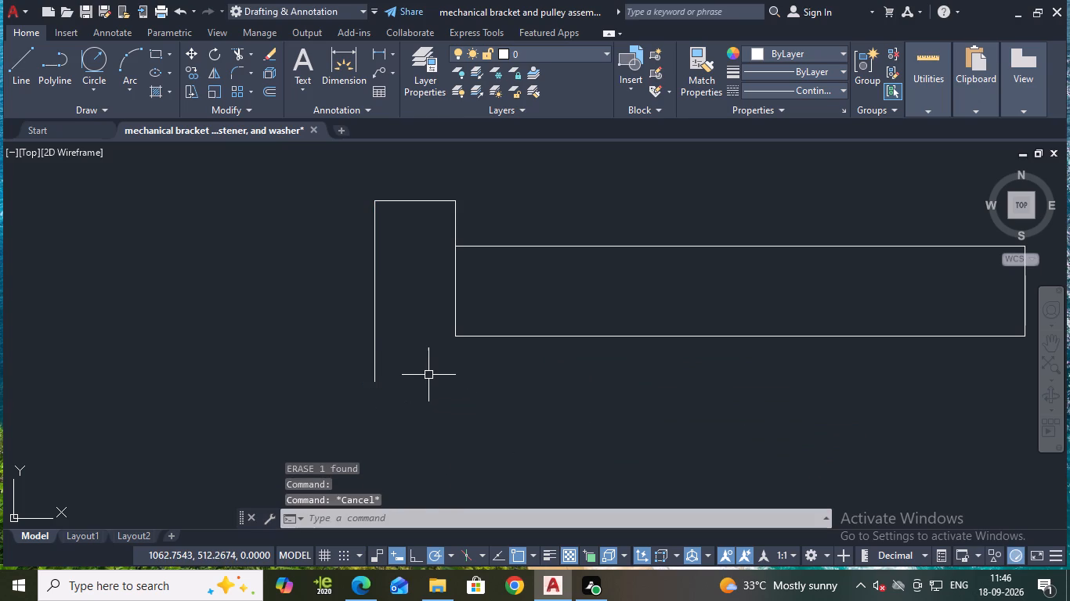
Draw a 9-long lower edge from the head's bottom-left corner and close it up to the shank's lower-left corner.
{"action": "key", "text": "l"}
{"action": "key", "text": "Return"}
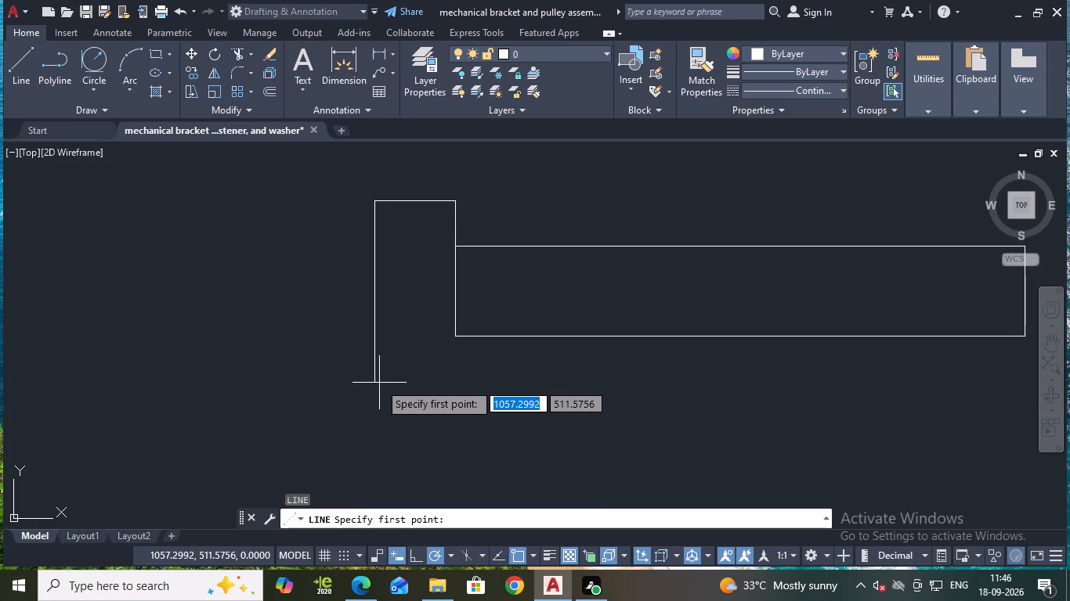
{"action": "left_click", "coordinate": [376, 381]}
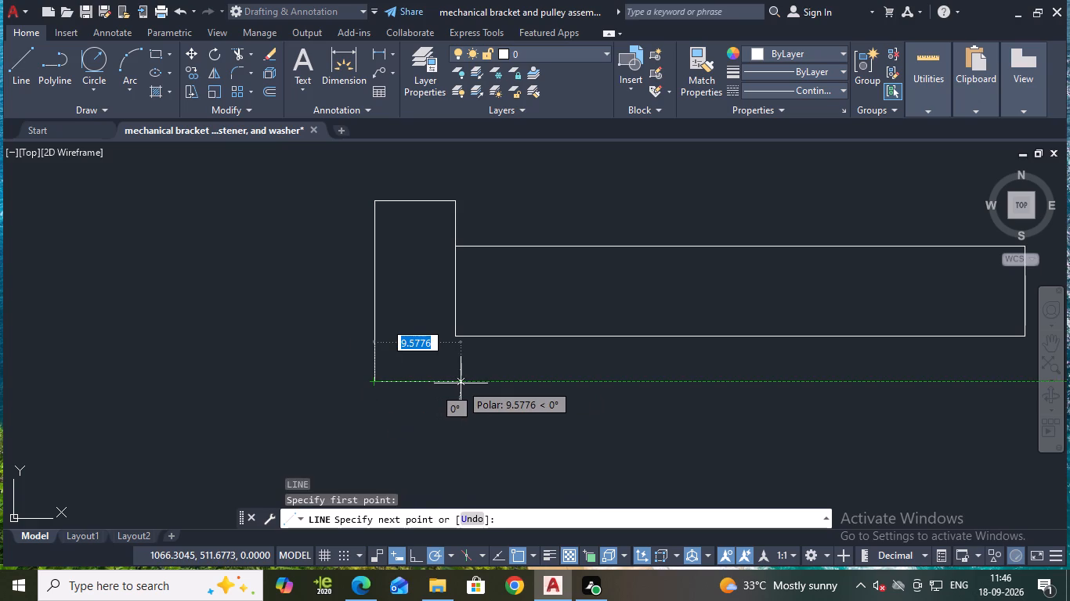
{"action": "key", "text": "9"}
{"action": "key", "text": "Return"}
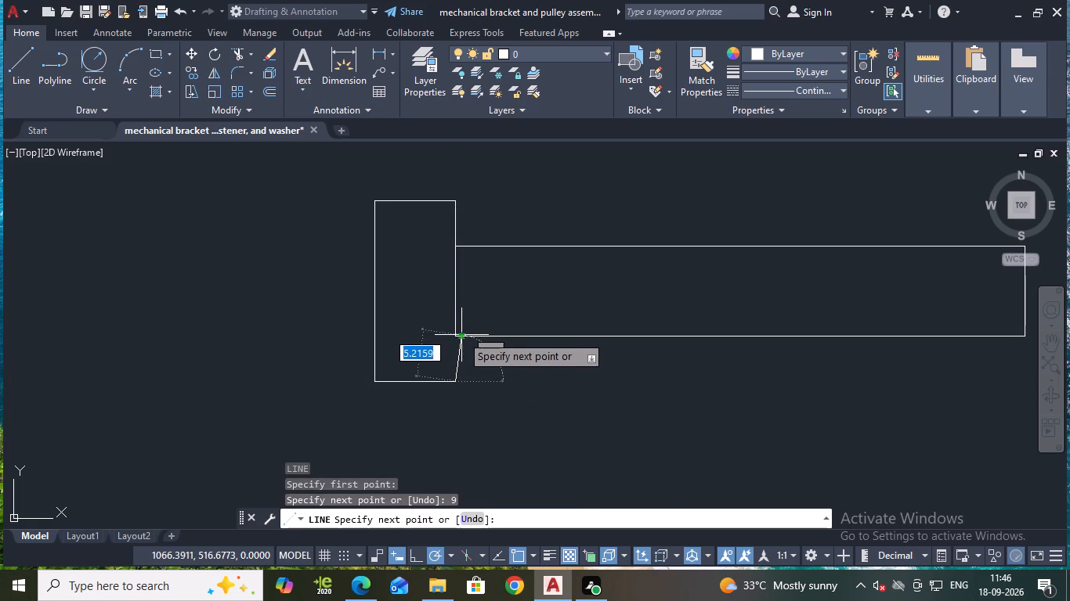
{"action": "left_click", "coordinate": [455, 338]}
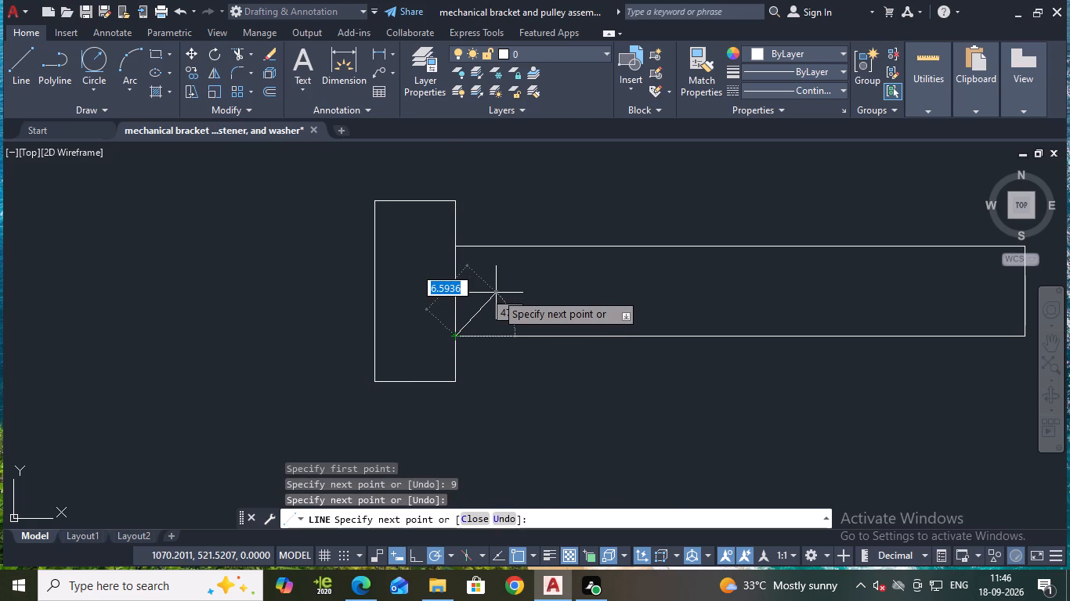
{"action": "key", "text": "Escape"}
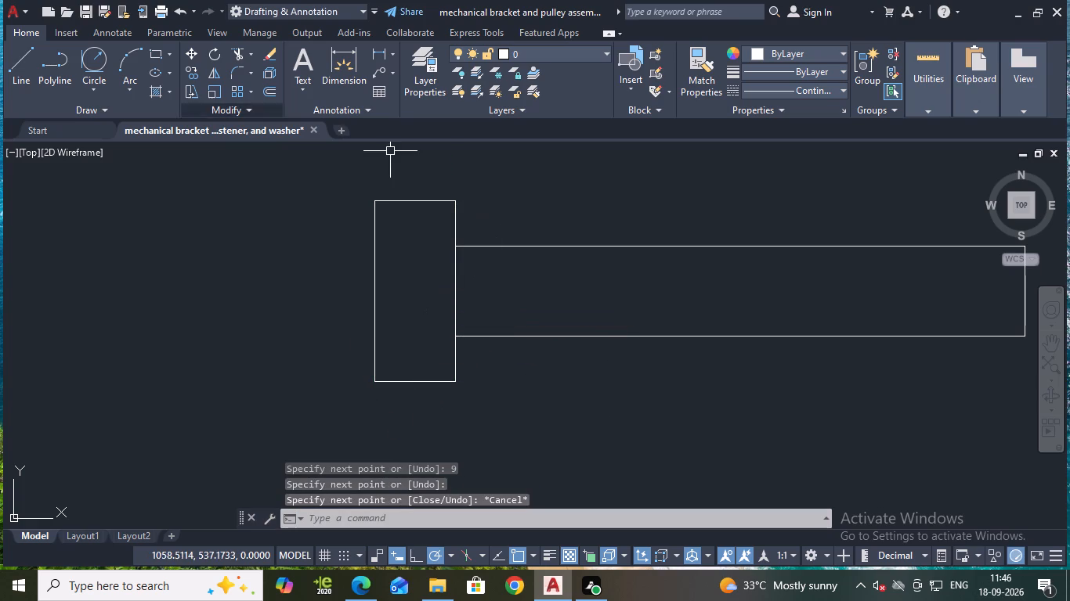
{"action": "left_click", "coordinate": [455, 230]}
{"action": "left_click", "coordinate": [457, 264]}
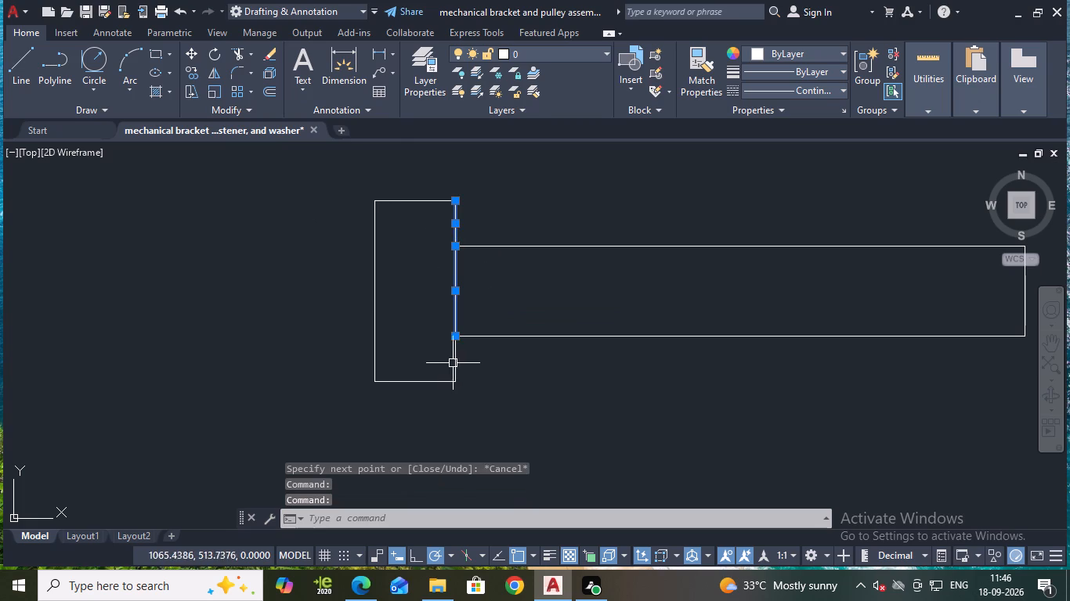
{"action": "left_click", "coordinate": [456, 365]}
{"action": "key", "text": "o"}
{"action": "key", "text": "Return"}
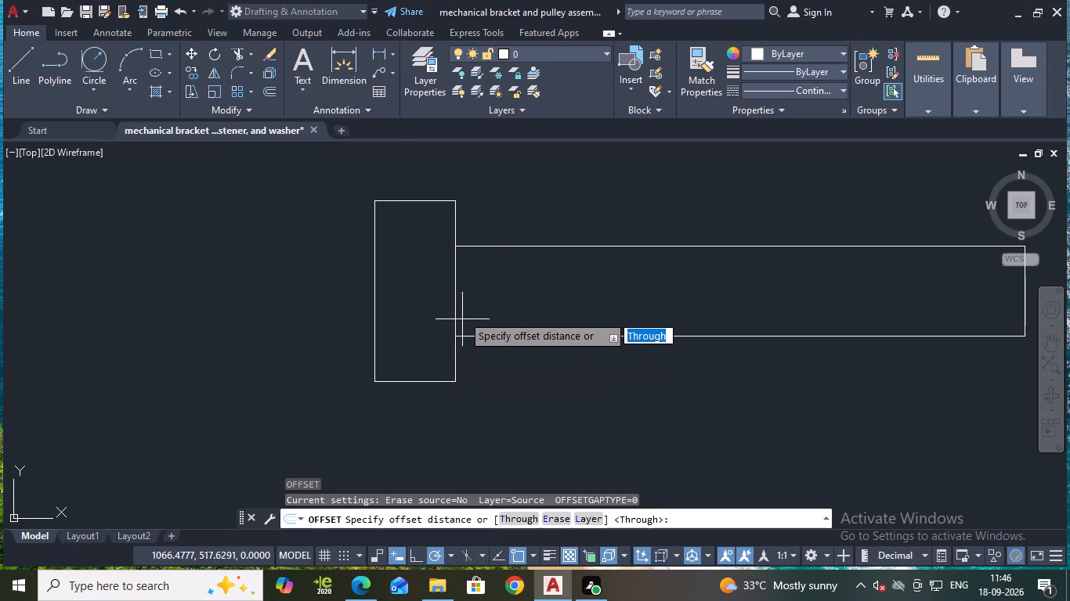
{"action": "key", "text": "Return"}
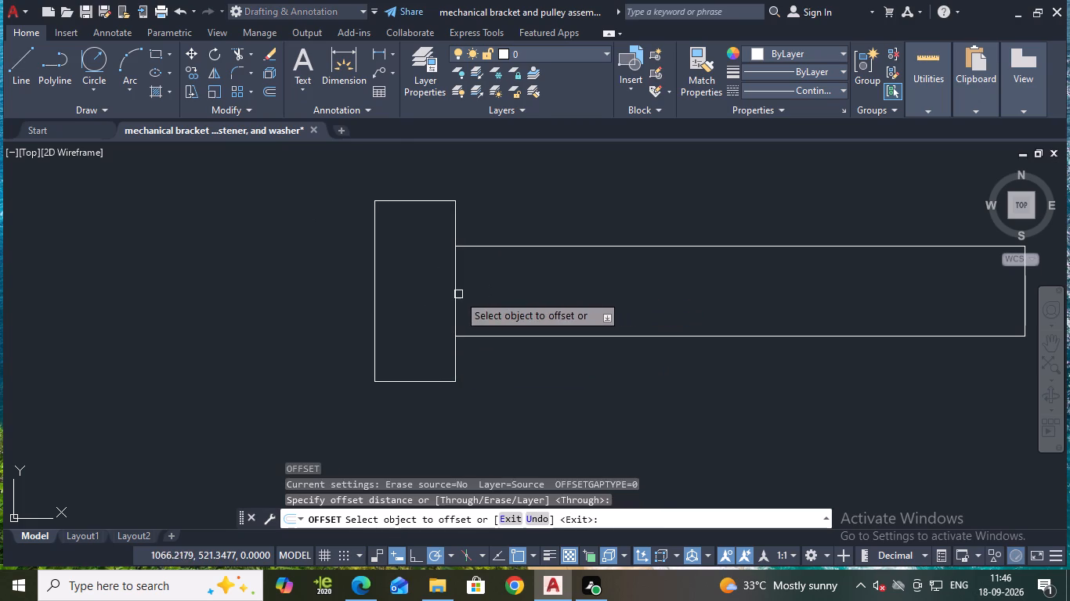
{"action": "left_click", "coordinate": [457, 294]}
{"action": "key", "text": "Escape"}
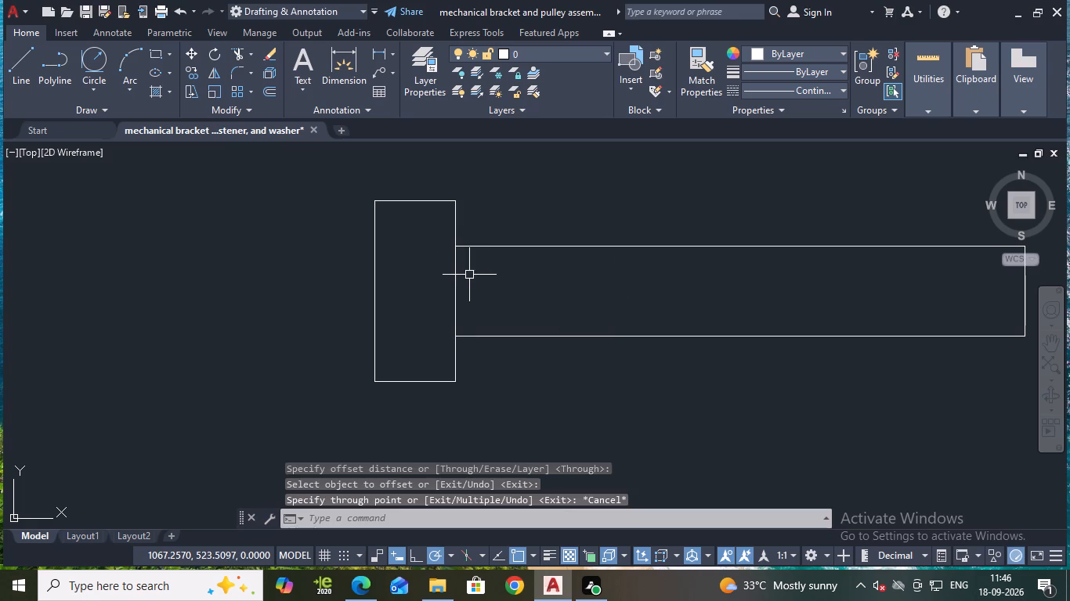
Join the three collinear vertical lines where the fastener's head meets the shank into a single line.
{"action": "left_click", "coordinate": [455, 240]}
{"action": "left_click", "coordinate": [456, 289]}
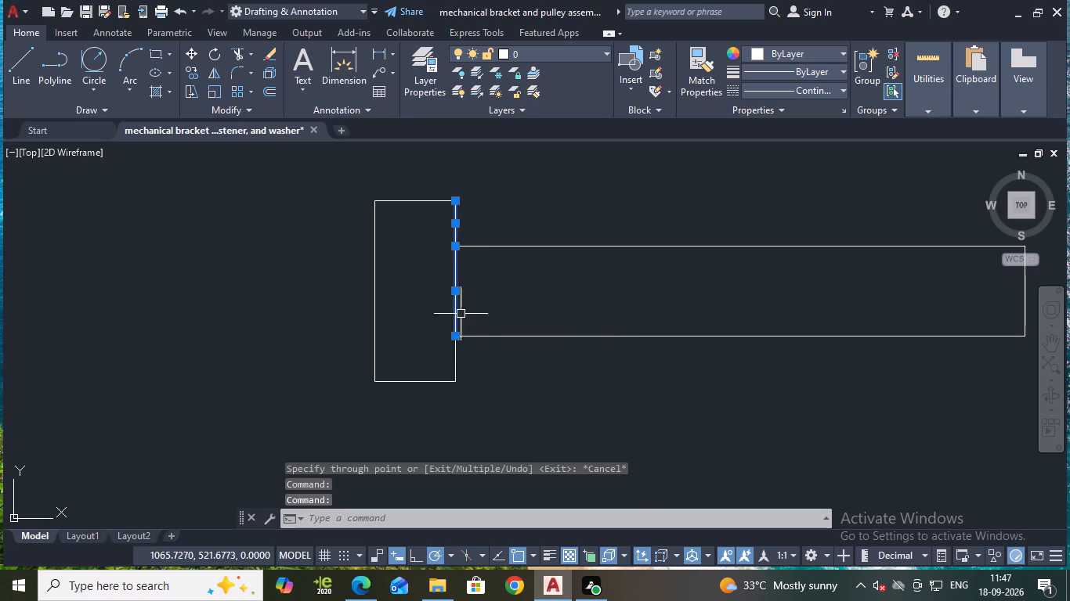
{"action": "left_click", "coordinate": [455, 354]}
{"action": "key", "text": "j"}
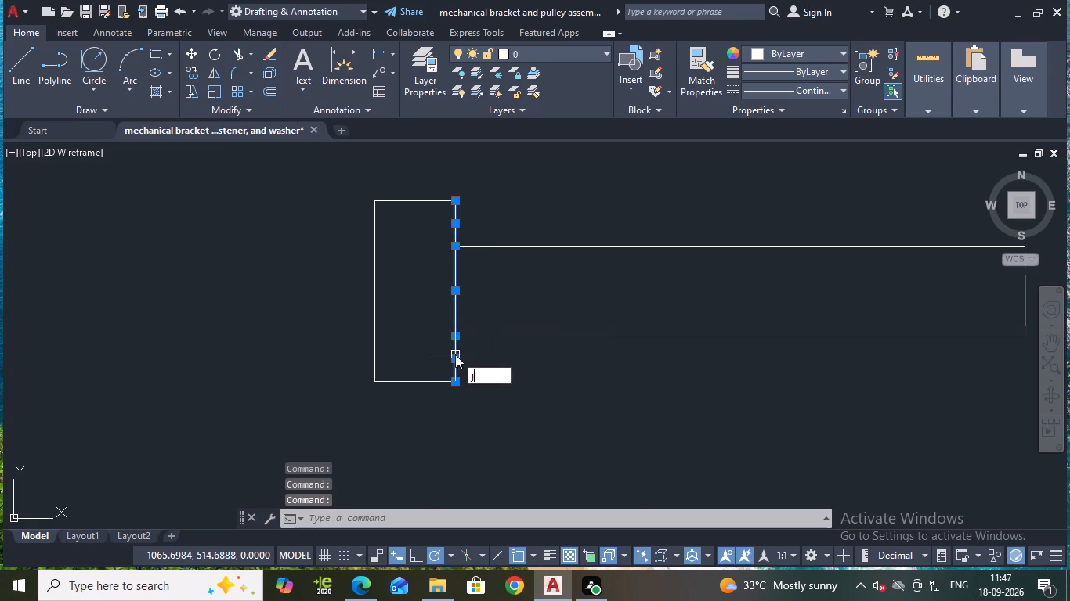
{"action": "key", "text": "Return"}
Offset the joined vertical edge of the fastener's head by 2 into the head.
{"action": "left_click", "coordinate": [457, 324]}
{"action": "key", "text": "o"}
{"action": "key", "text": "Return"}
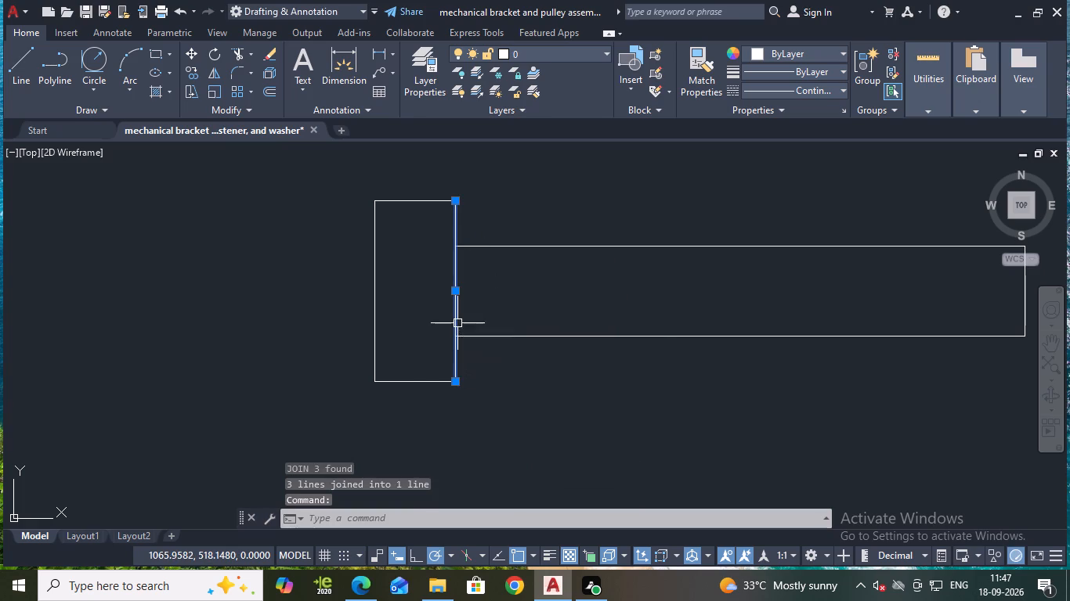
{"action": "key", "text": "Return"}
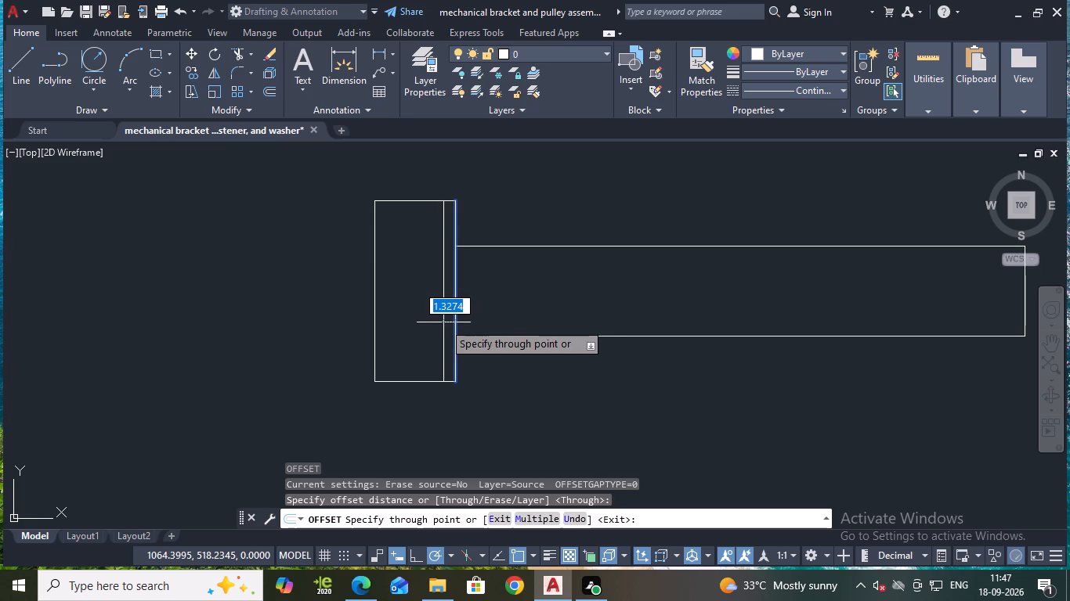
{"action": "key", "text": "2"}
{"action": "key", "text": "Return"}
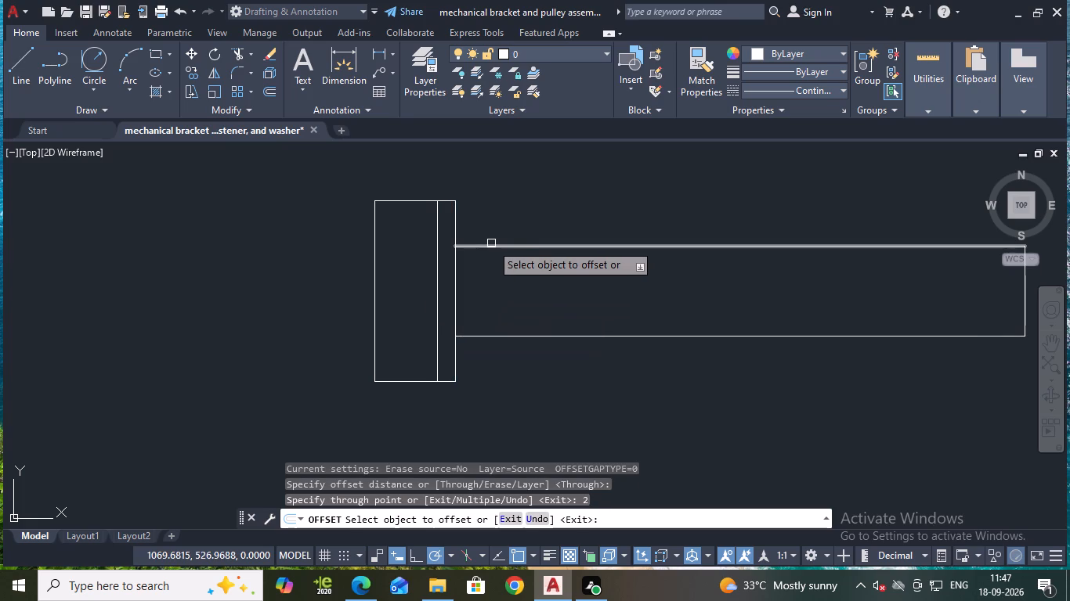
{"action": "key", "text": "Escape"}
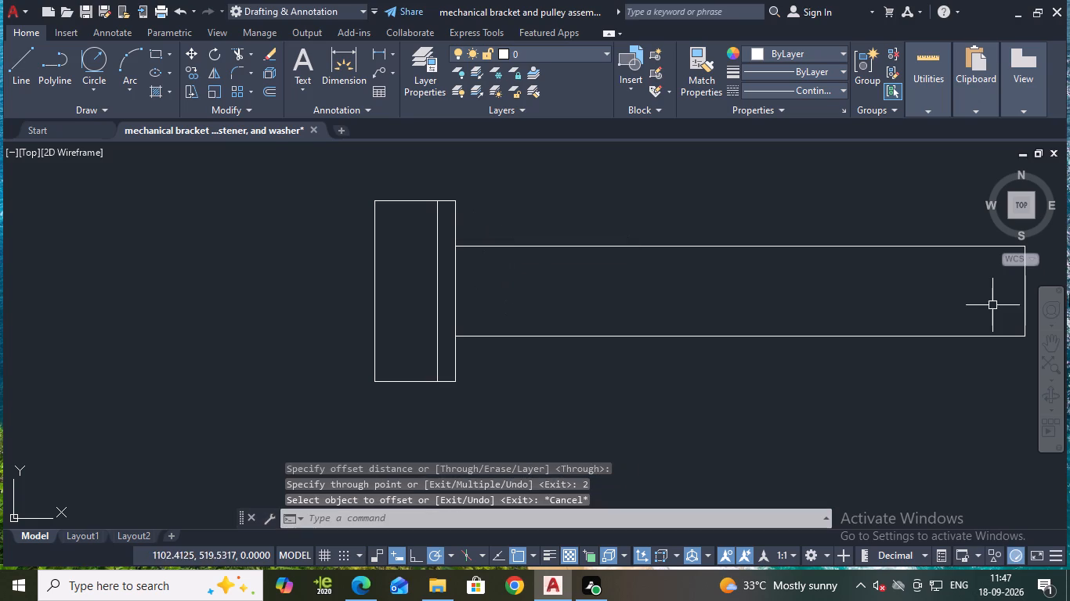
Draw a horizontal centre line across the head from the midpoint of its shank-side edge to its outer edge.
{"action": "left_click", "coordinate": [16, 56]}
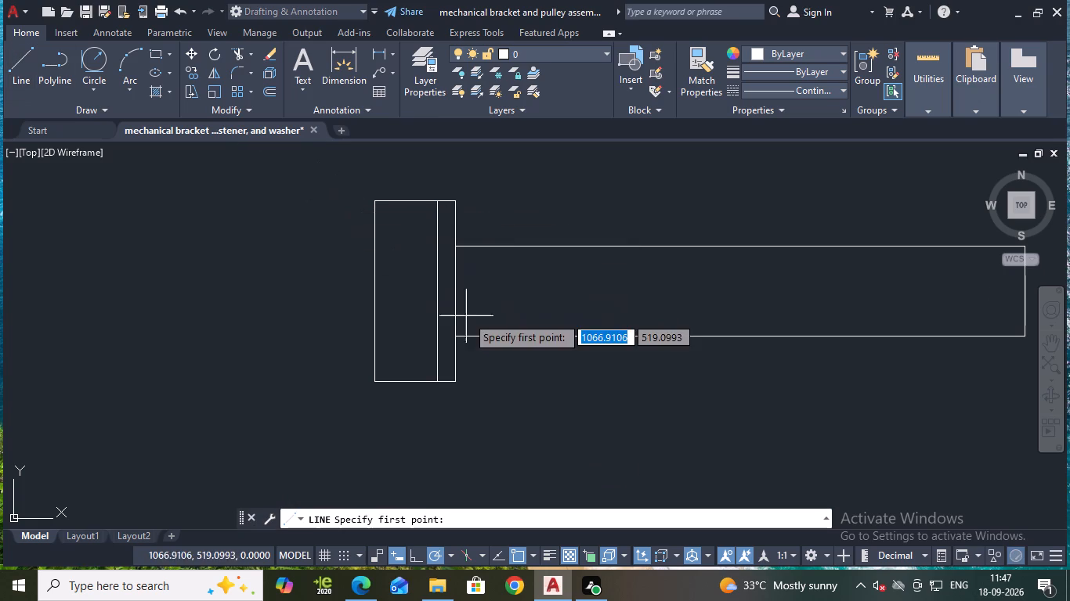
{"action": "left_click", "coordinate": [454, 293]}
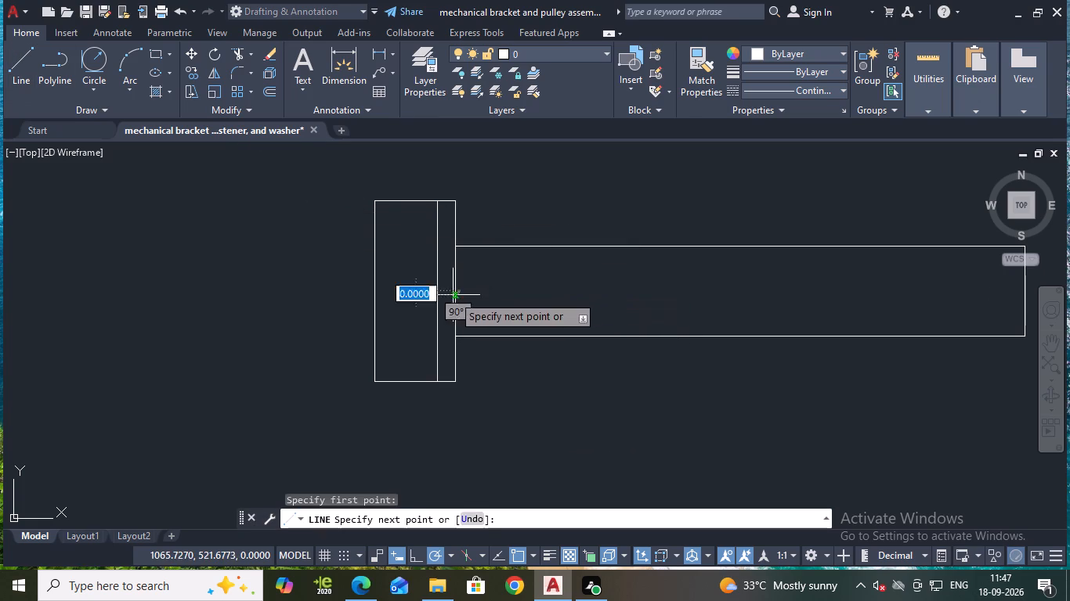
{"action": "left_click", "coordinate": [374, 292]}
{"action": "key", "text": "Escape"}
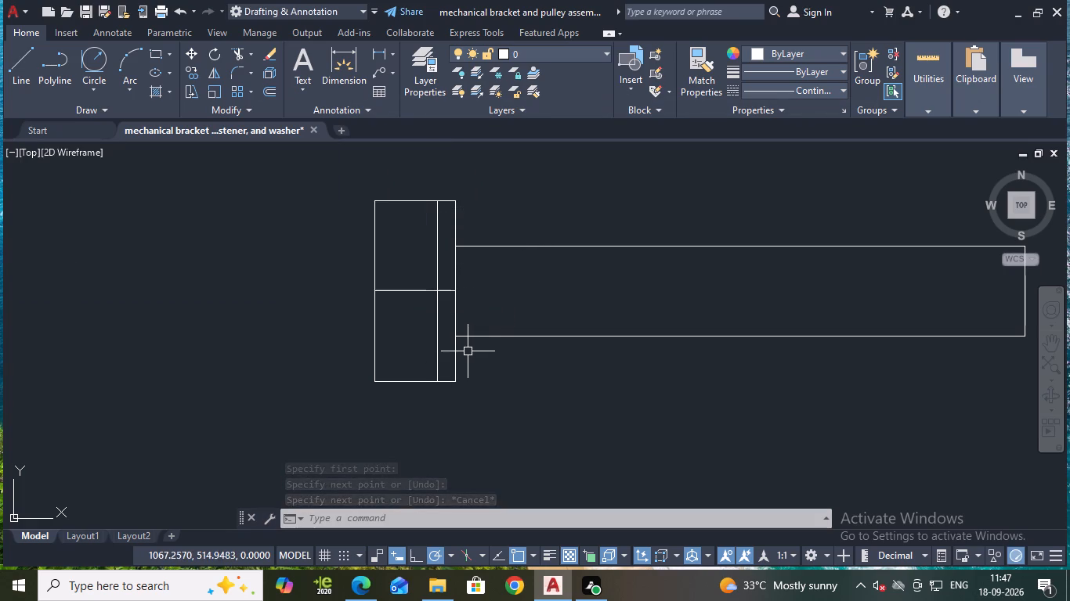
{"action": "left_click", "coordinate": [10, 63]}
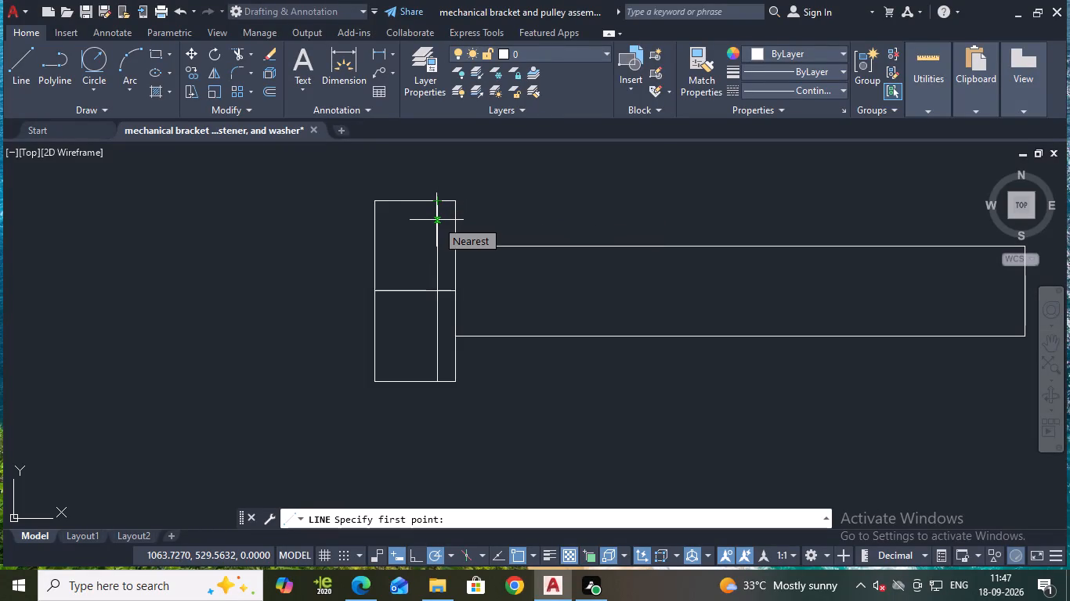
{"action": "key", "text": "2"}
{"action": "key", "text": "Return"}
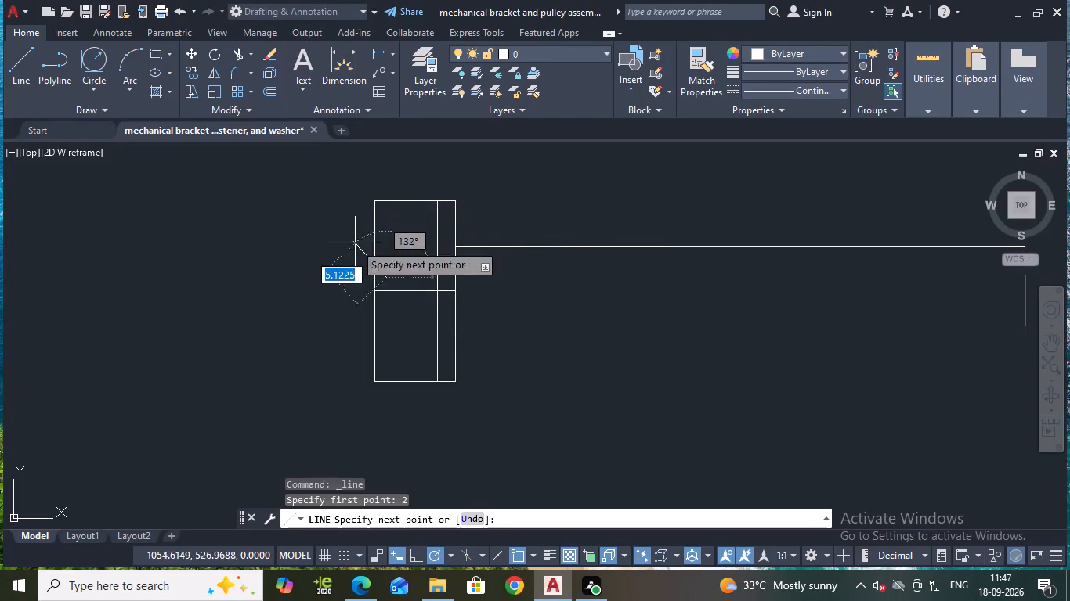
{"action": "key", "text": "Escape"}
Draw a horizontal line starting on the offset line 2 above the head's lower edge and running left past the outer edge.
{"action": "left_click", "coordinate": [20, 58]}
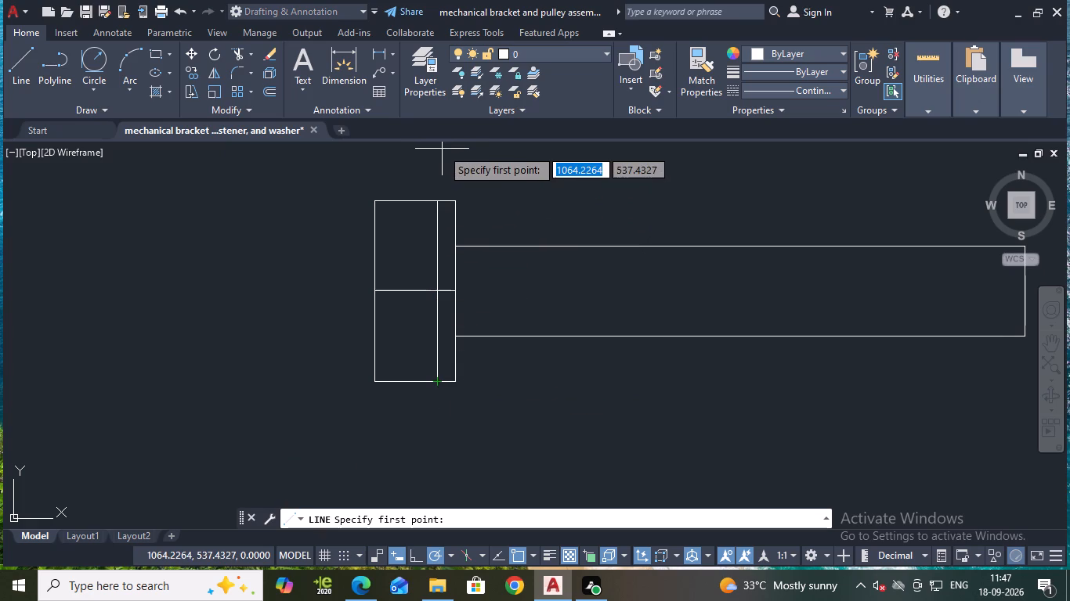
{"action": "key", "text": "2"}
{"action": "key", "text": "Return"}
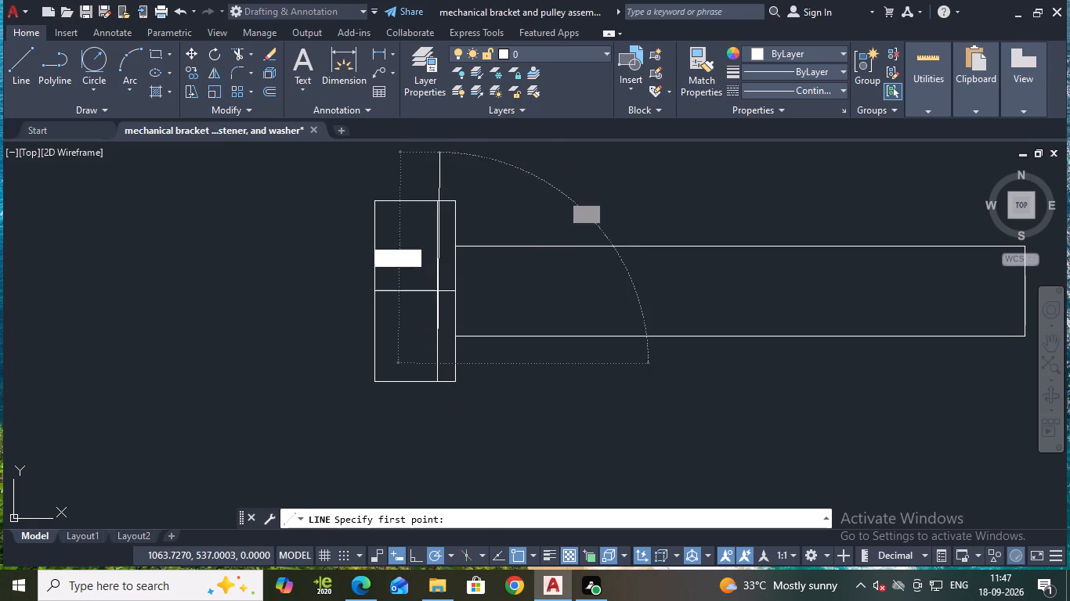
{"action": "left_click", "coordinate": [334, 365]}
{"action": "key", "text": "Escape"}
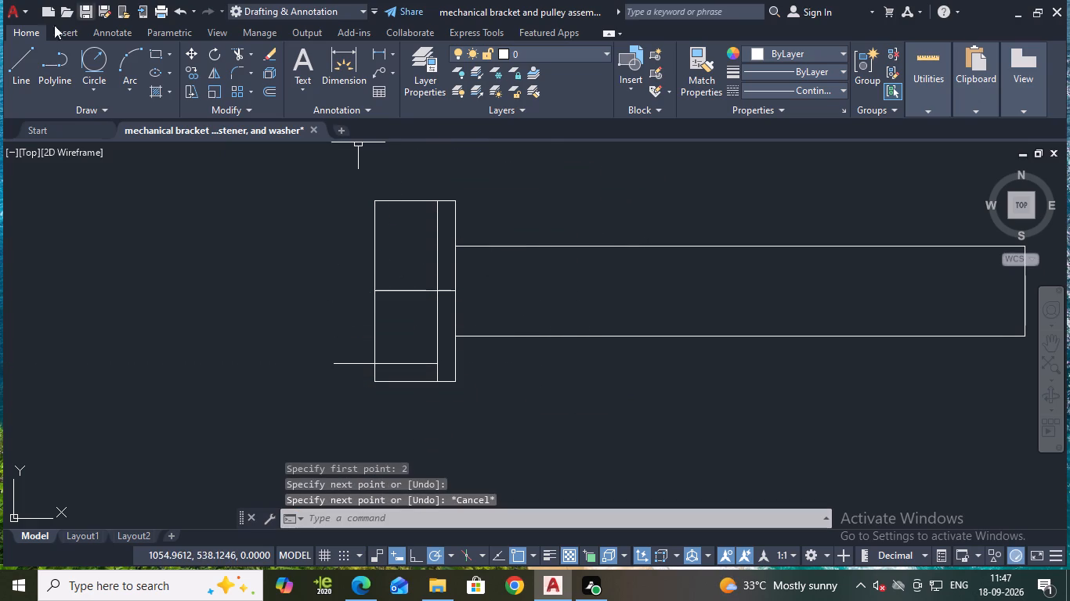
Draw a horizontal line starting on the offset line 2 below the head's upper edge and running left past the outer edge.
{"action": "left_click", "coordinate": [29, 56]}
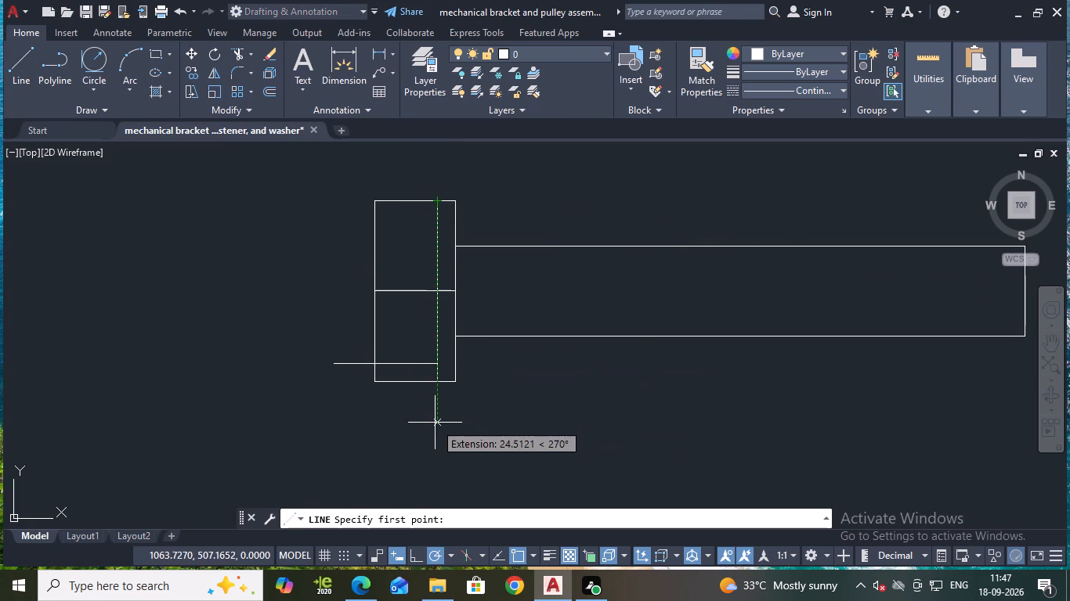
{"action": "key", "text": "2"}
{"action": "key", "text": "Return"}
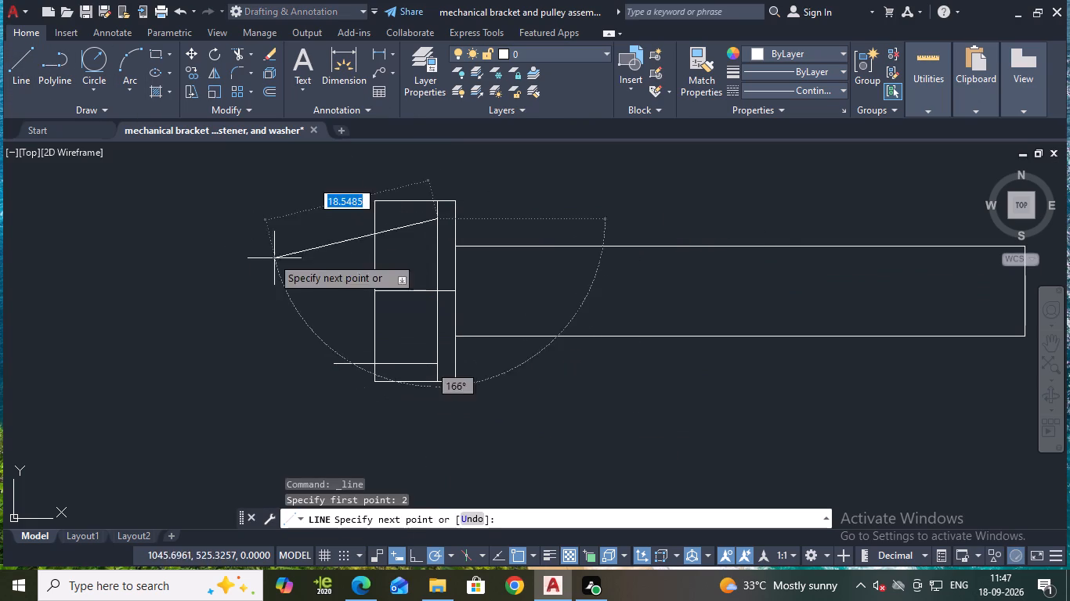
{"action": "left_click", "coordinate": [230, 219]}
{"action": "key", "text": "Escape"}
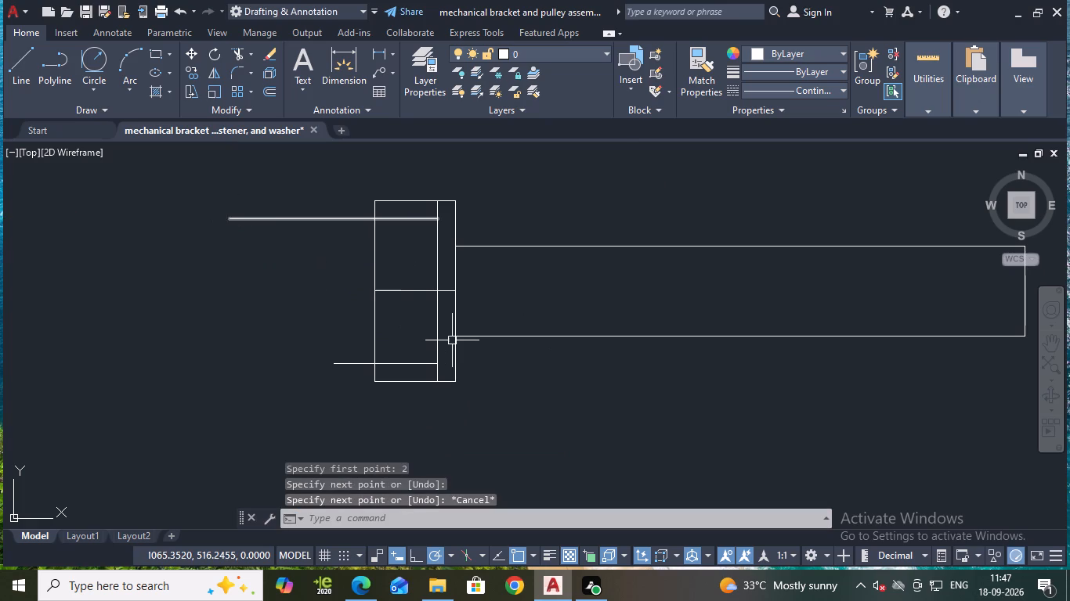
Trim the ends of both horizontal lines that extend beyond the head's outer left edge.
{"action": "type", "text": "tr"}
{"action": "key", "text": "Return"}
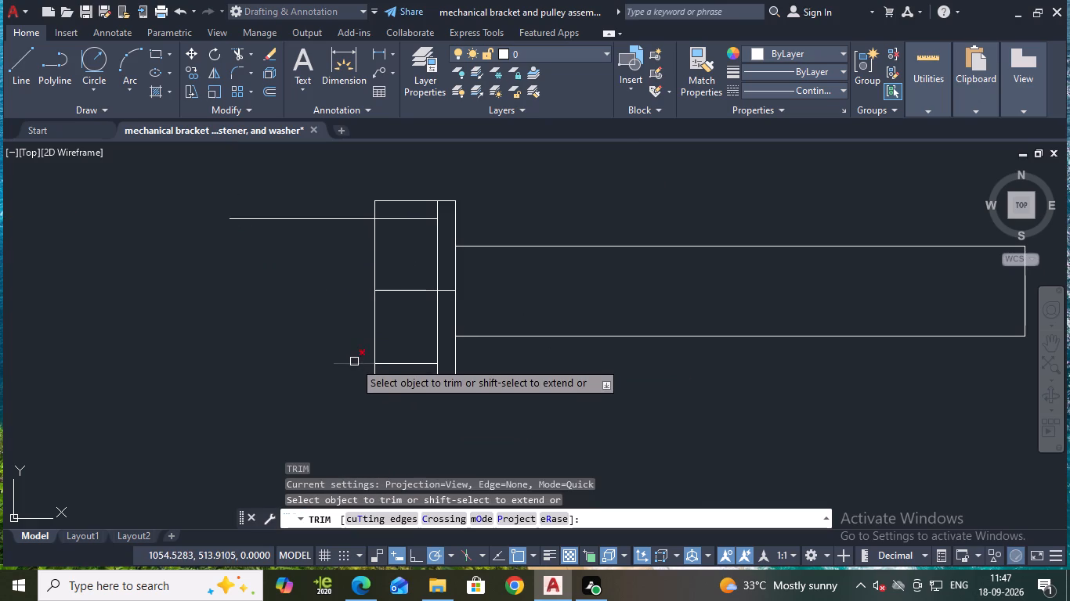
{"action": "left_click", "coordinate": [354, 362]}
{"action": "left_click", "coordinate": [328, 218]}
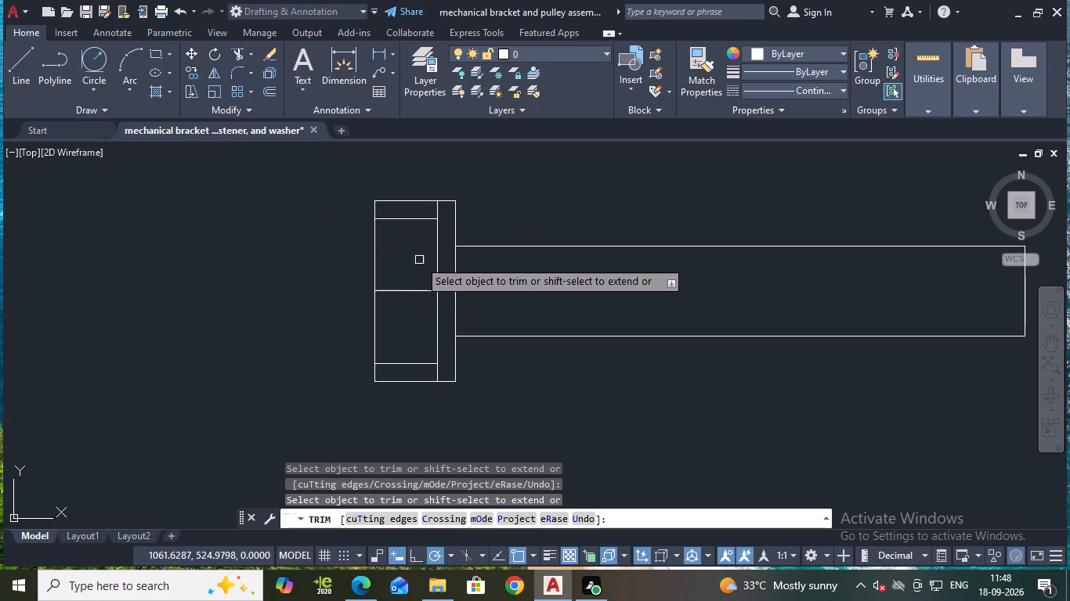
{"action": "key", "text": "Escape"}
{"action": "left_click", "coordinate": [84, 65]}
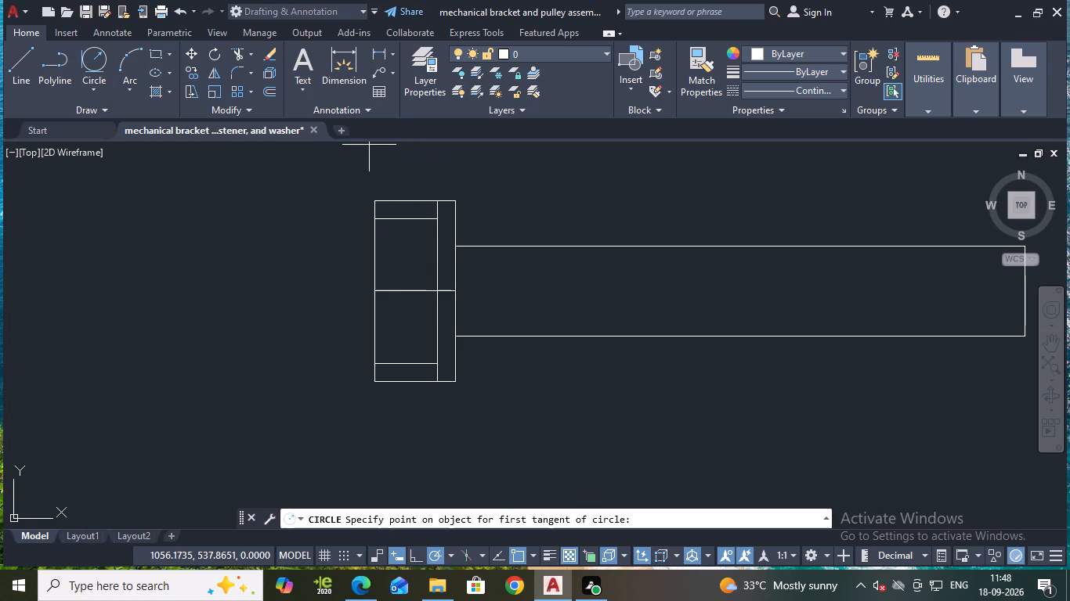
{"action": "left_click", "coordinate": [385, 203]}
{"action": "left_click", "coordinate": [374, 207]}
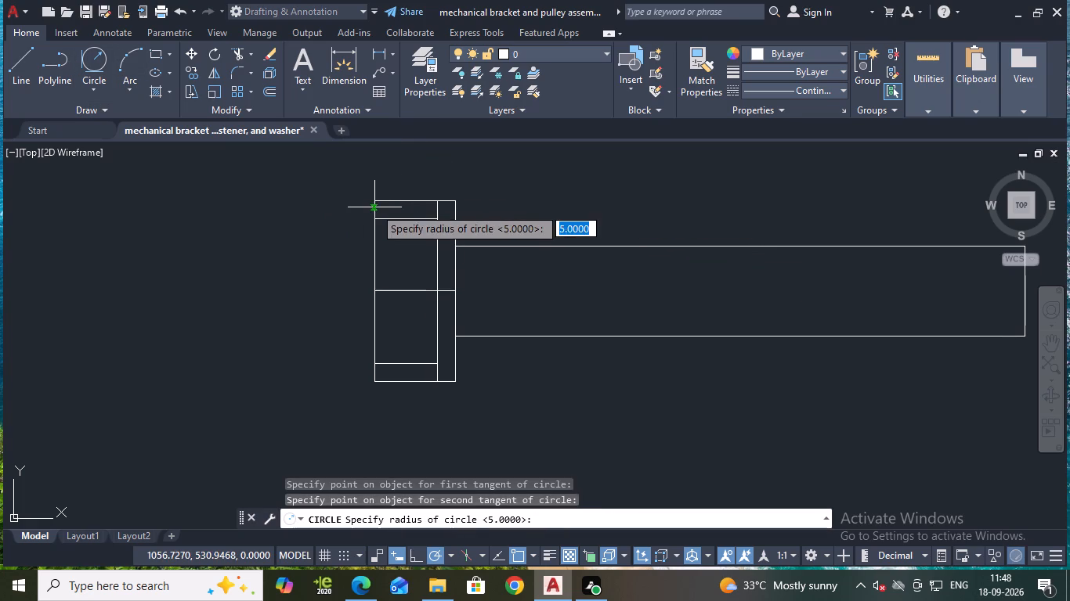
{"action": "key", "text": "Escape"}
Draw a Tan, Tan, Tan circle in the head's upper-left corner, touching the top edge, left edge and upper inner line.
{"action": "left_click", "coordinate": [99, 85]}
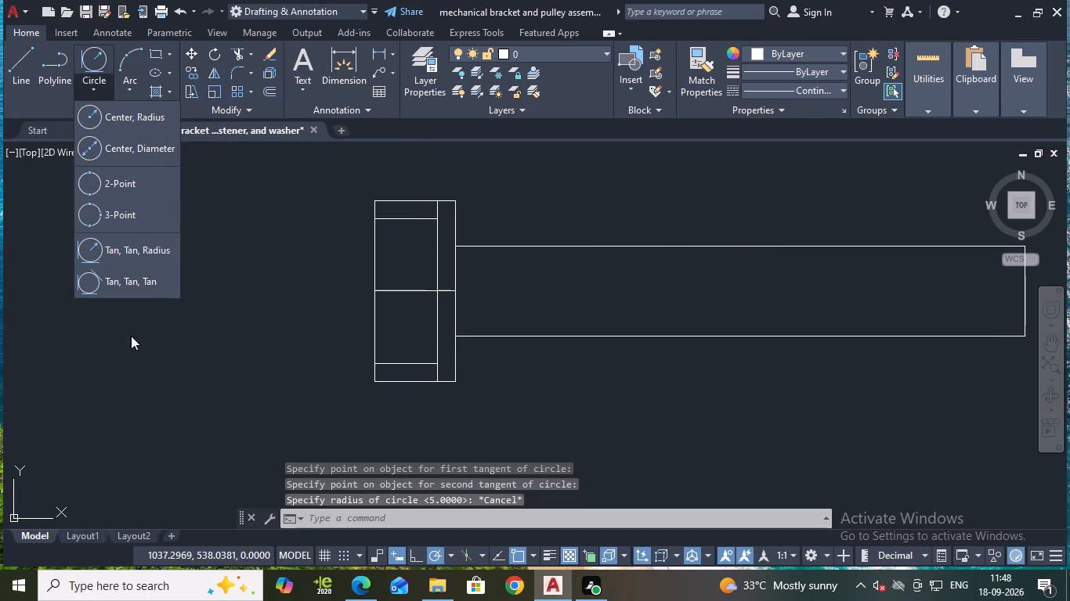
{"action": "left_click", "coordinate": [128, 286]}
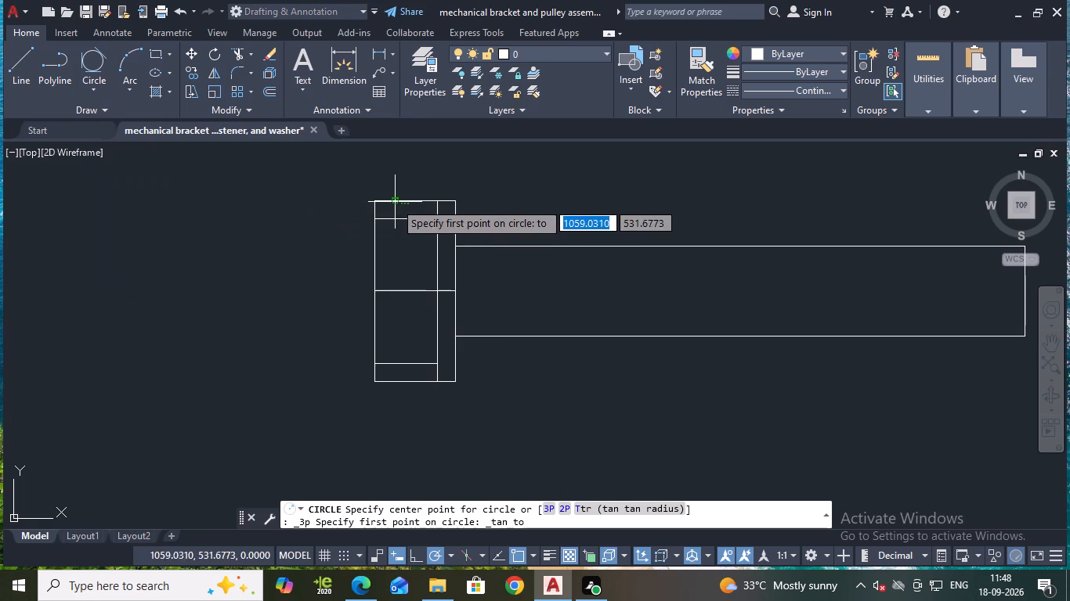
{"action": "left_click", "coordinate": [389, 198]}
{"action": "left_click", "coordinate": [374, 214]}
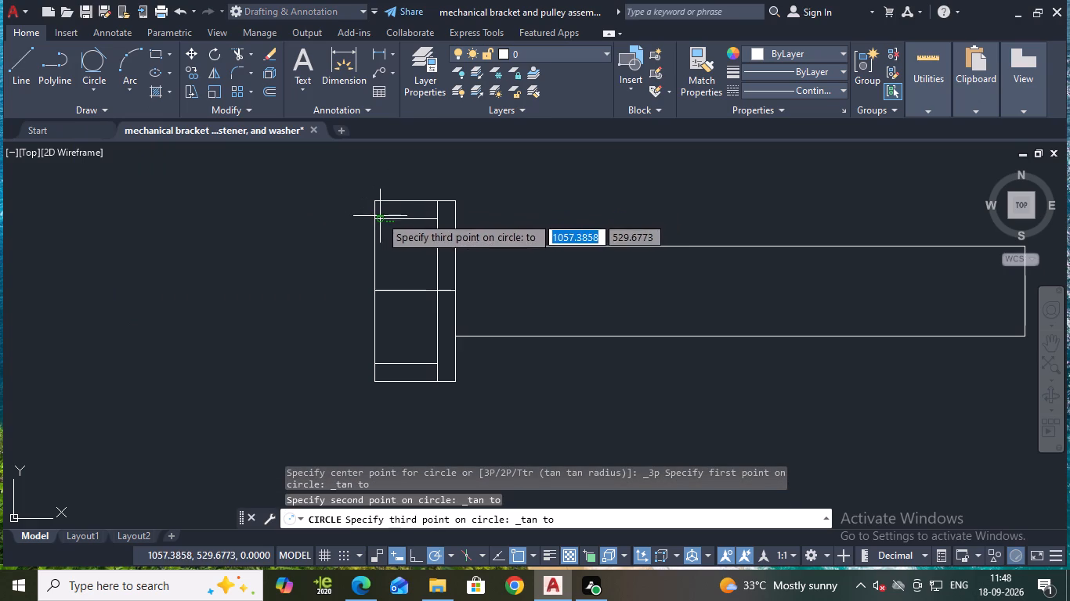
{"action": "left_click", "coordinate": [381, 218]}
Draw a Tan, Tan, Tan circle in the head's lower-left corner, touching the lower inner line, left edge and bottom edge.
{"action": "left_click", "coordinate": [89, 62]}
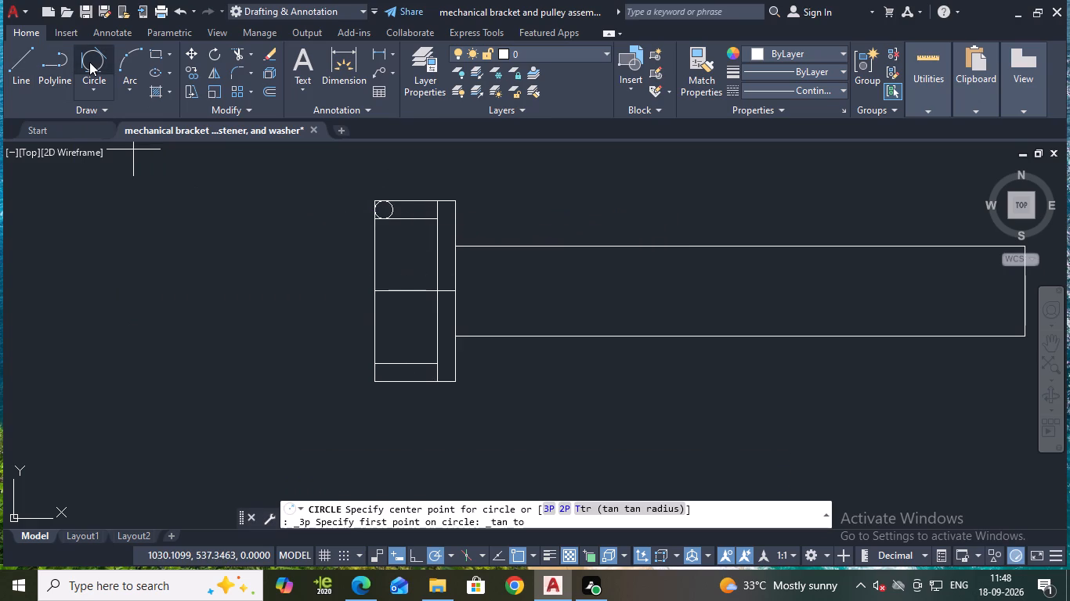
{"action": "left_click", "coordinate": [389, 364]}
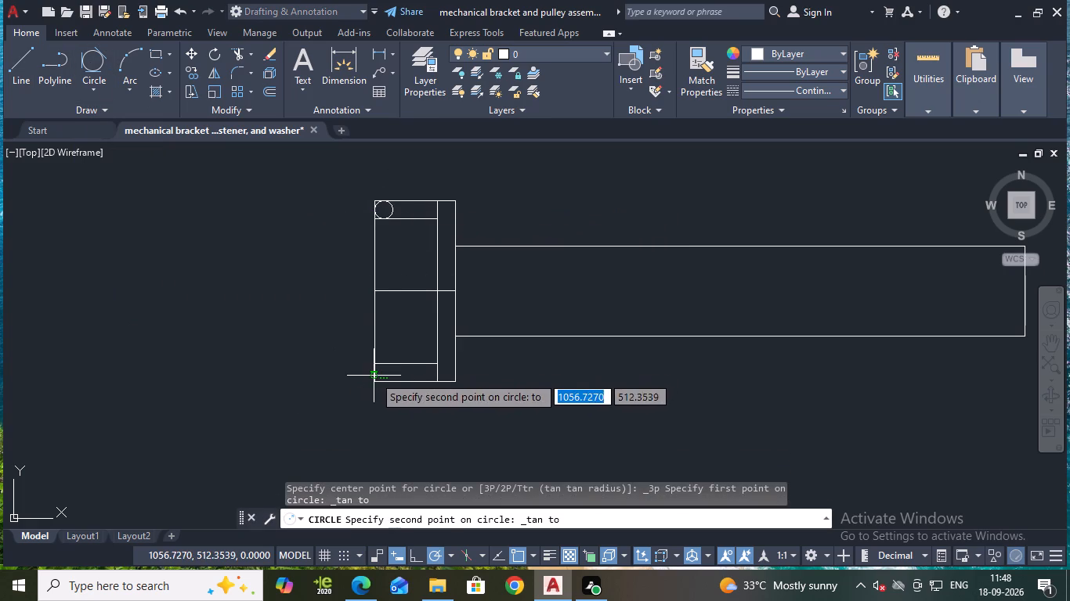
{"action": "left_click", "coordinate": [374, 376]}
{"action": "left_click", "coordinate": [383, 382]}
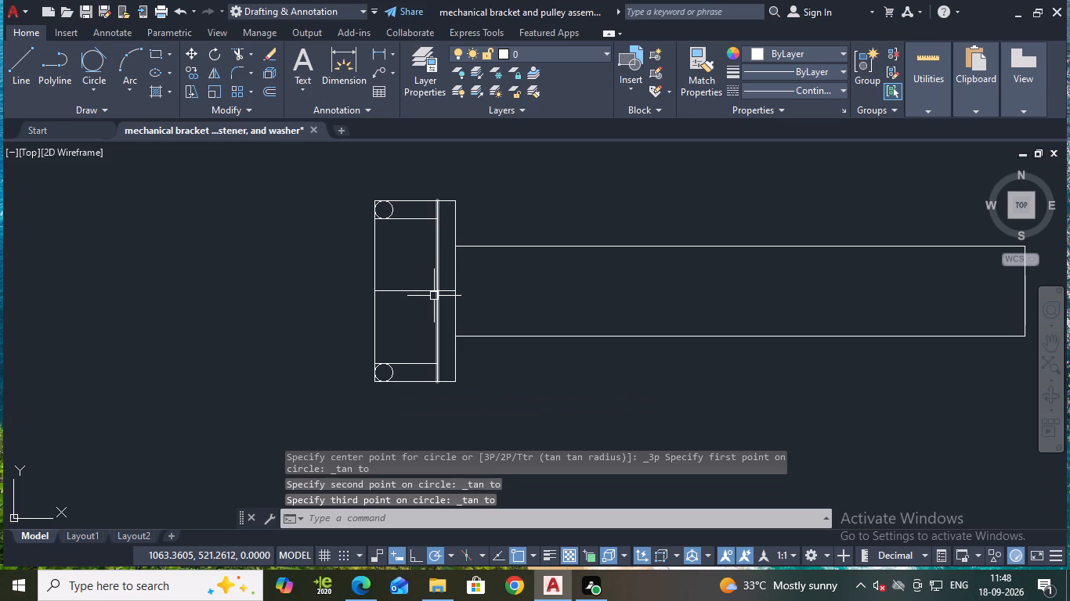
{"action": "key", "text": "Escape"}
Trim the head's upper-left corner to the circle, removing the top and left edge ends and the circle's right half.
{"action": "type", "text": "tr"}
{"action": "key", "text": "Return"}
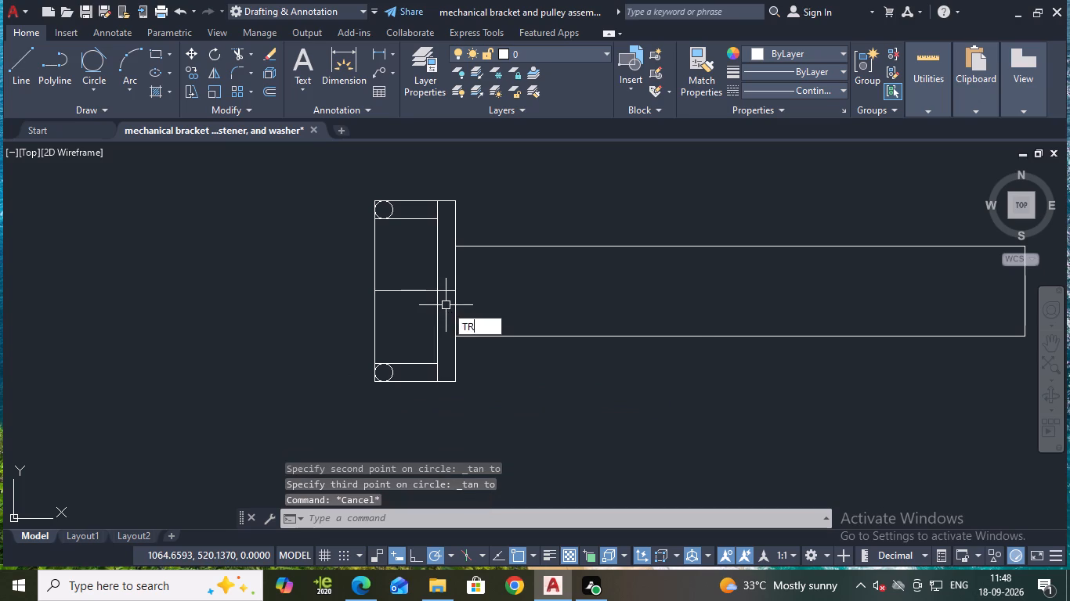
{"action": "scroll", "coordinate": [367, 230], "scroll_direction": "up", "scroll_amount": 4}
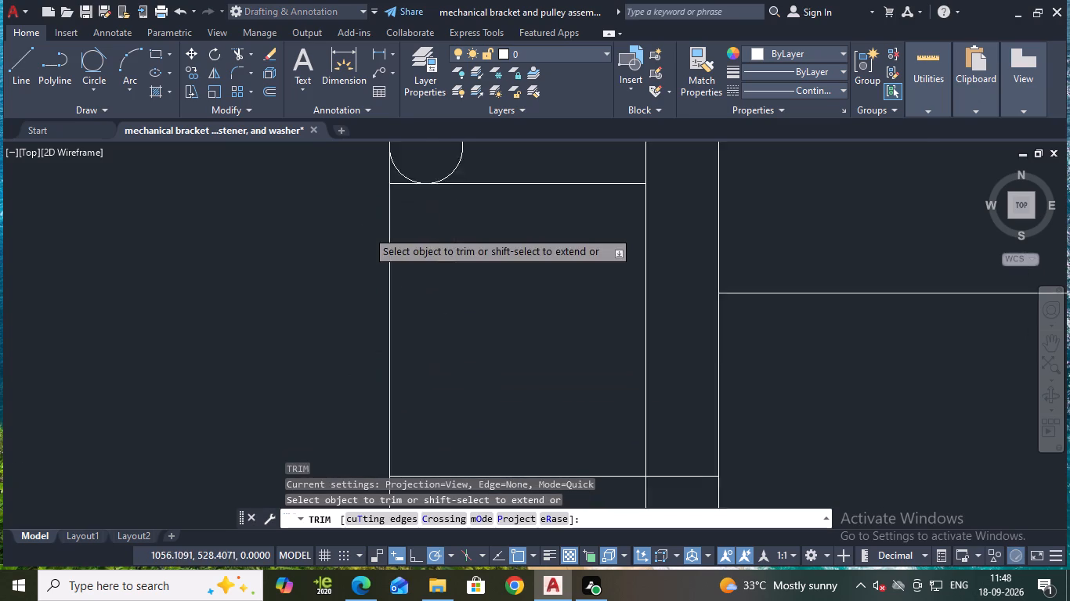
{"action": "middle_click_drag", "start_coordinate": [426, 242], "coordinate": [453, 409]}
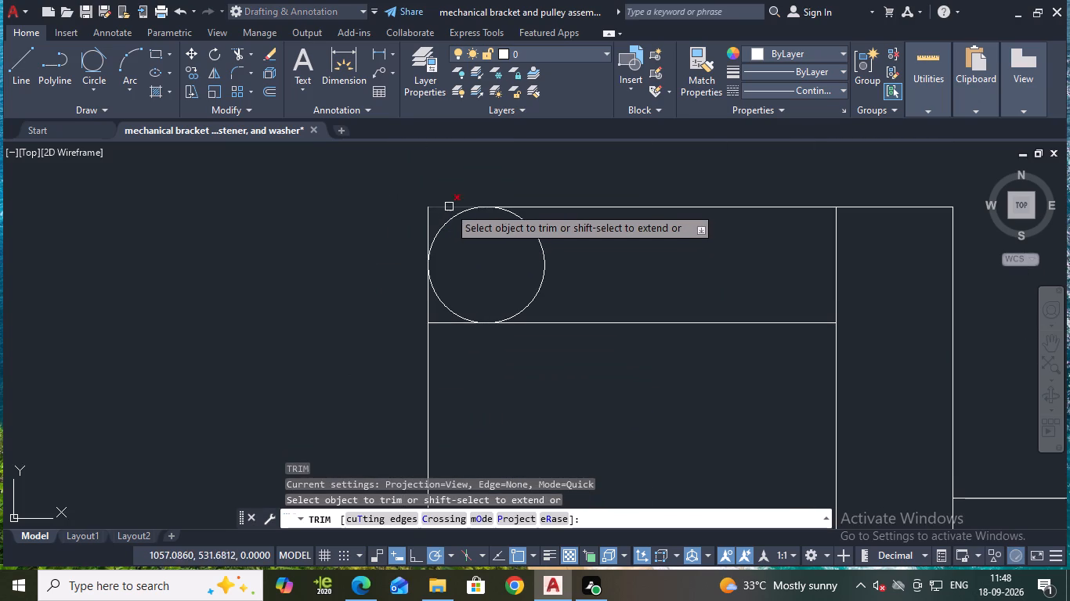
{"action": "left_click", "coordinate": [449, 207]}
{"action": "left_click", "coordinate": [427, 218]}
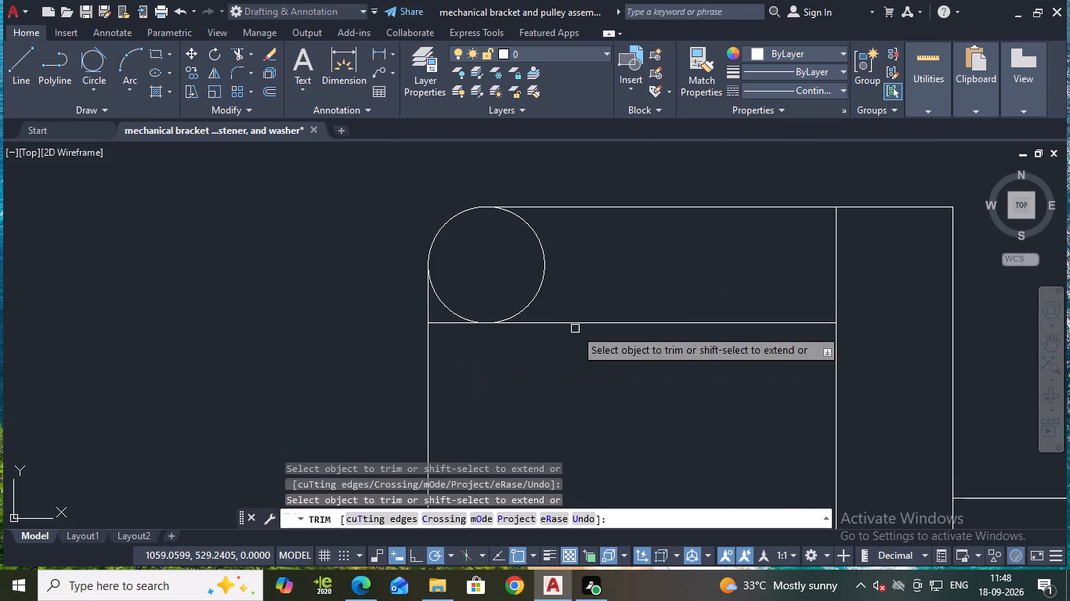
{"action": "left_click", "coordinate": [537, 282]}
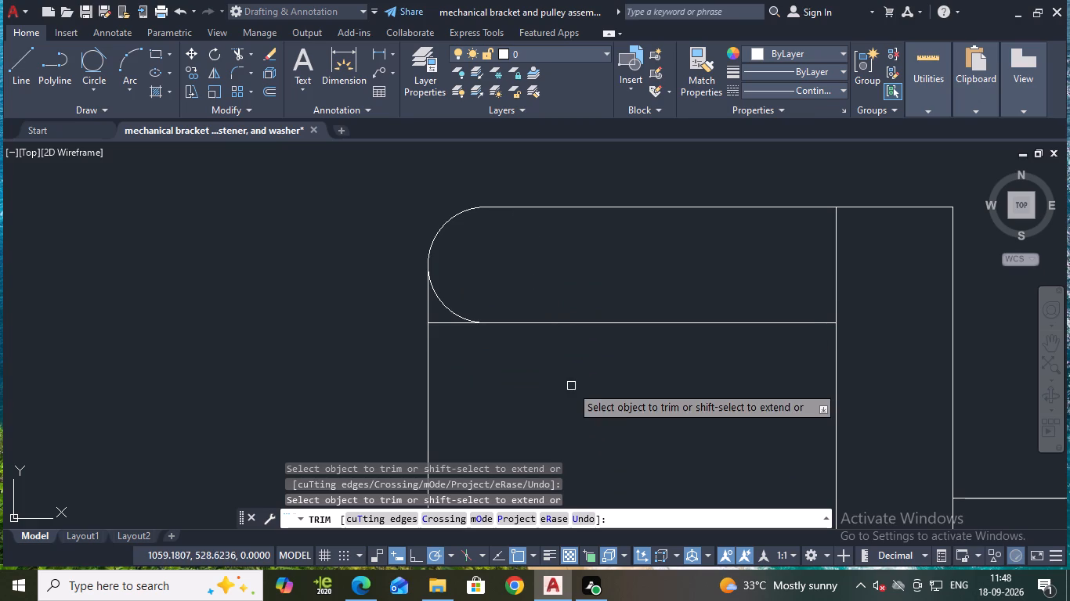
Trim the head's lower-left corner to its circle, removing the edge ends, the circle's right half and the lower inner line's left stub.
{"action": "scroll", "coordinate": [571, 387], "scroll_direction": "down", "scroll_amount": 1}
{"action": "middle_click_drag", "start_coordinate": [561, 394], "coordinate": [493, 166]}
{"action": "scroll", "coordinate": [497, 234], "scroll_direction": "down", "scroll_amount": 3}
{"action": "scroll", "coordinate": [499, 391], "scroll_direction": "up", "scroll_amount": 2}
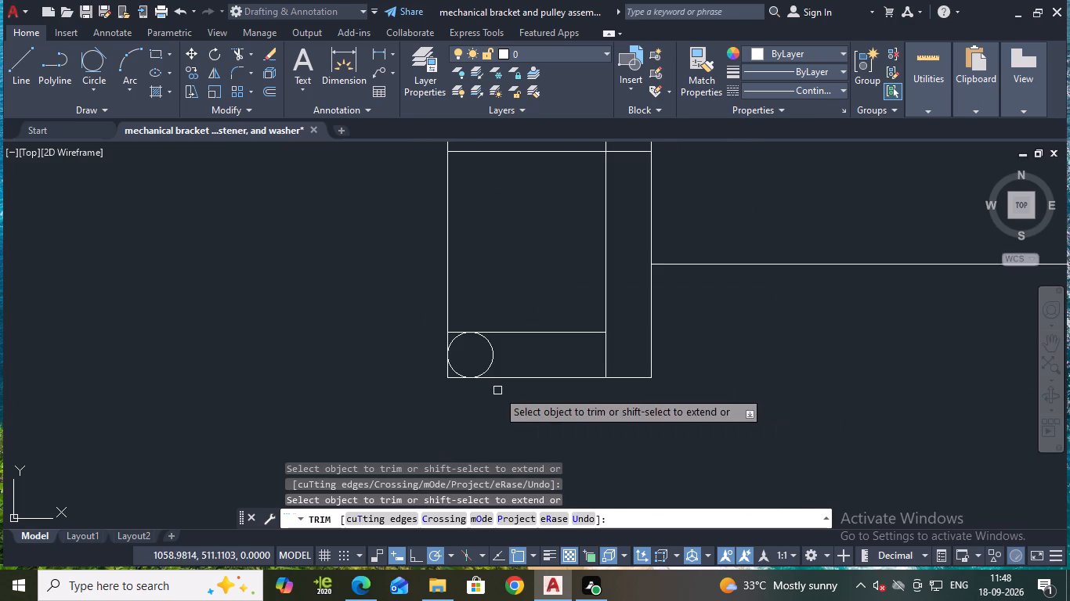
{"action": "left_click", "coordinate": [455, 380]}
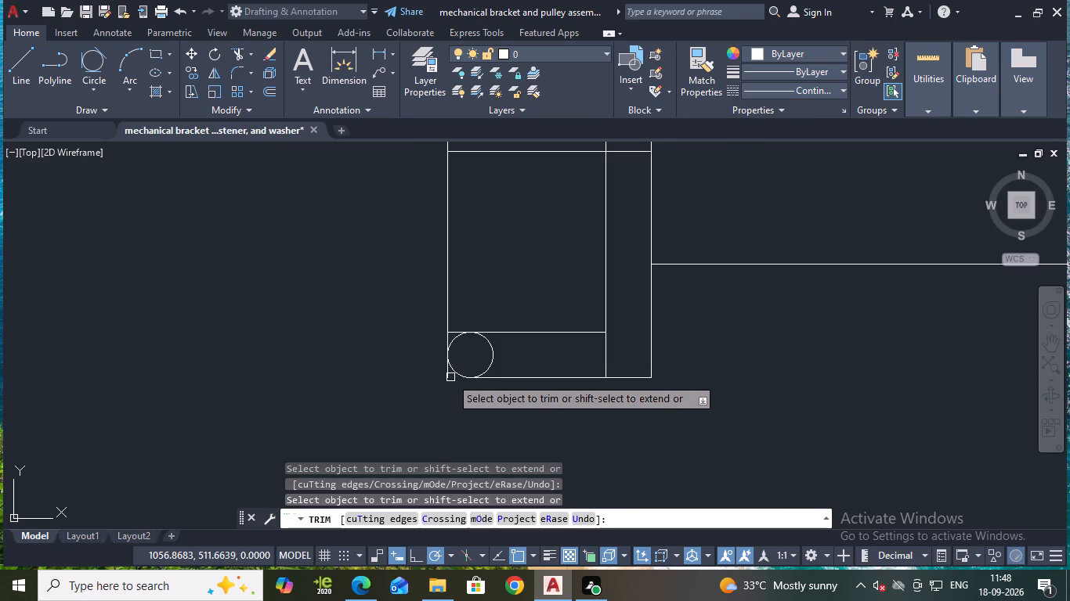
{"action": "left_click", "coordinate": [450, 377]}
{"action": "left_click", "coordinate": [490, 358]}
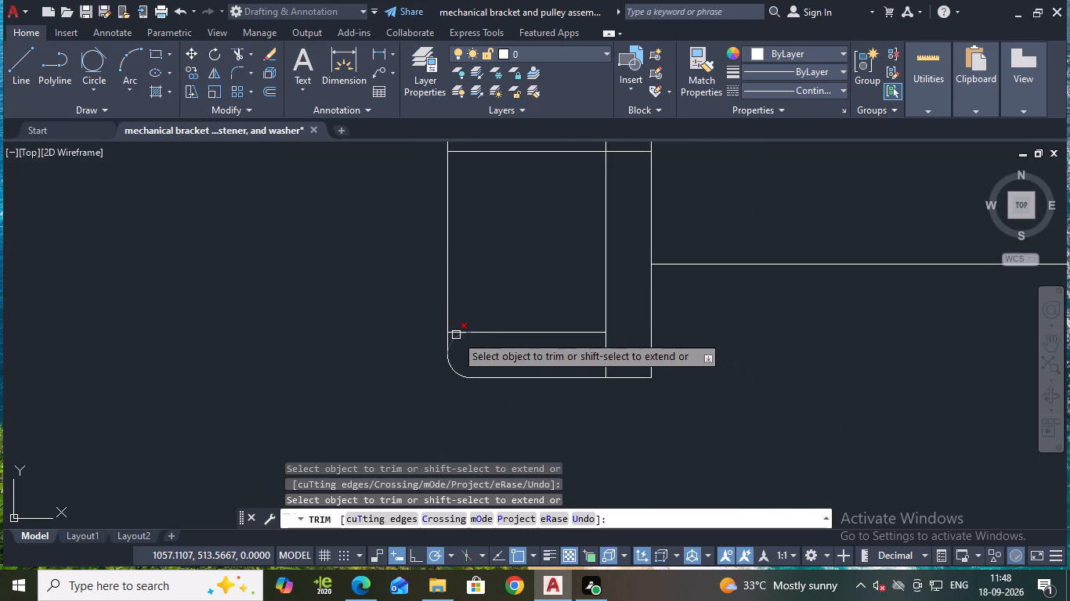
{"action": "scroll", "coordinate": [473, 313], "scroll_direction": "up", "scroll_amount": 2}
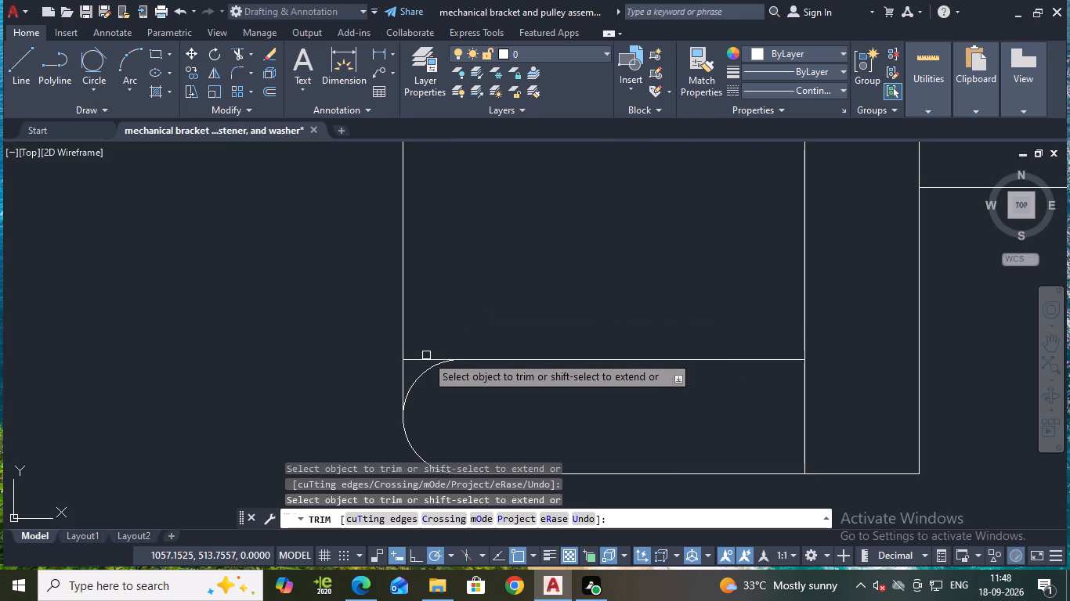
{"action": "left_click", "coordinate": [422, 358]}
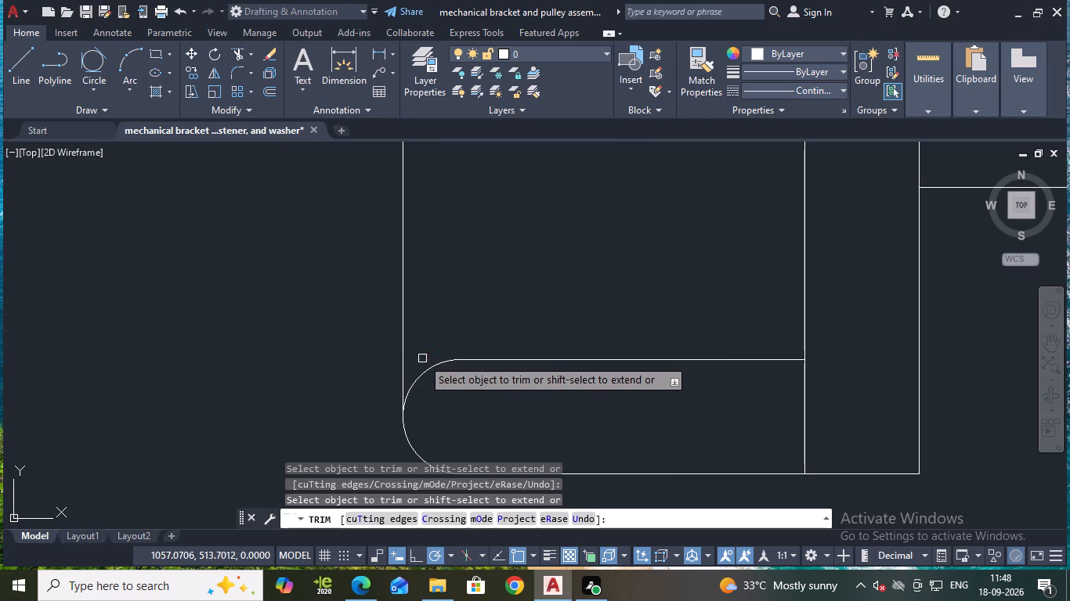
Trim away the upper inner line, both its stub left of the corner arc and its remaining length.
{"action": "scroll", "coordinate": [493, 312], "scroll_direction": "down", "scroll_amount": 2}
{"action": "middle_click_drag", "start_coordinate": [515, 300], "coordinate": [524, 405]}
{"action": "scroll", "coordinate": [562, 189], "scroll_direction": "down", "scroll_amount": 1}
{"action": "middle_click_drag", "start_coordinate": [571, 196], "coordinate": [572, 372]}
{"action": "scroll", "coordinate": [515, 294], "scroll_direction": "up", "scroll_amount": 2}
{"action": "left_click", "coordinate": [488, 296]}
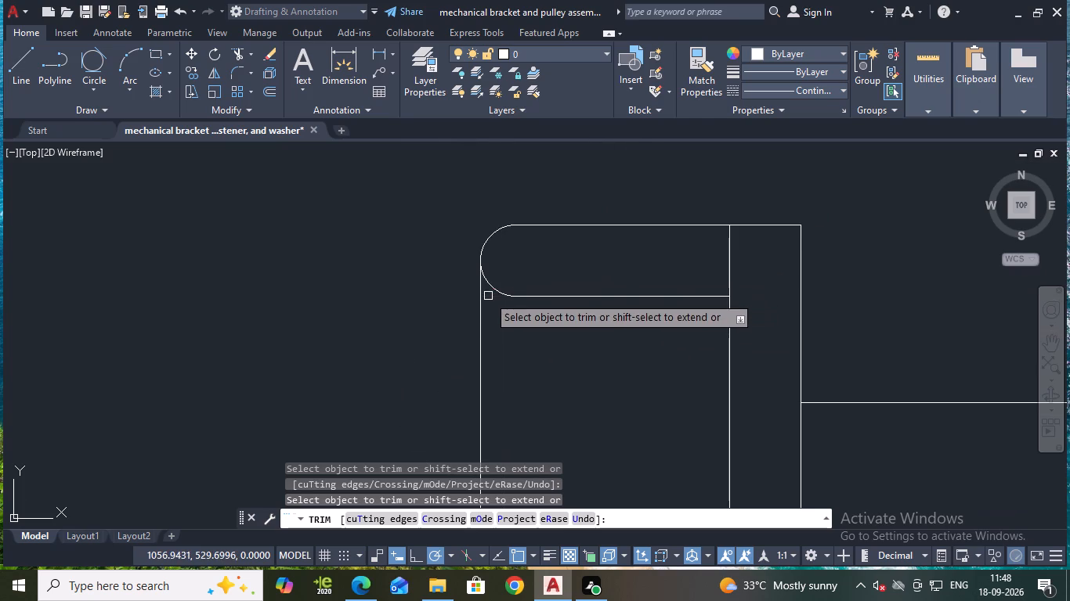
{"action": "left_click", "coordinate": [544, 299]}
{"action": "scroll", "coordinate": [566, 320], "scroll_direction": "down", "scroll_amount": 3}
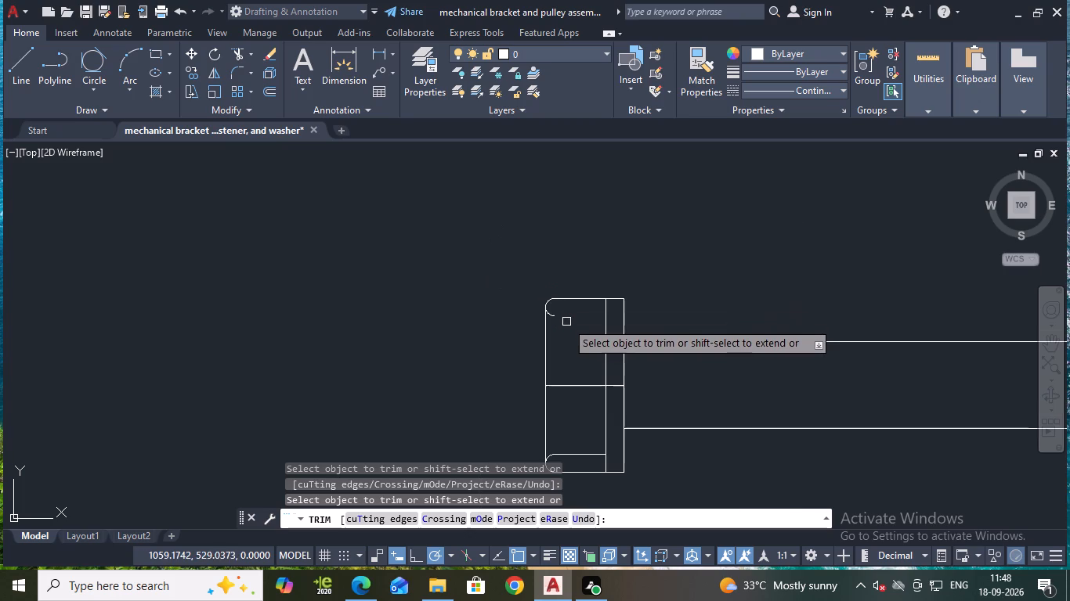
{"action": "key", "text": "Escape"}
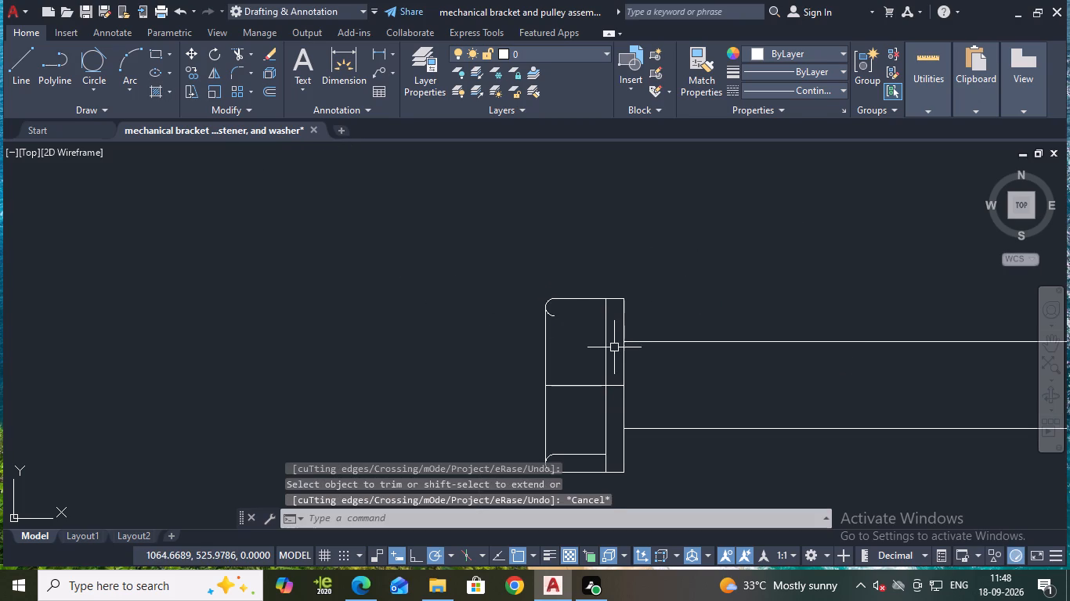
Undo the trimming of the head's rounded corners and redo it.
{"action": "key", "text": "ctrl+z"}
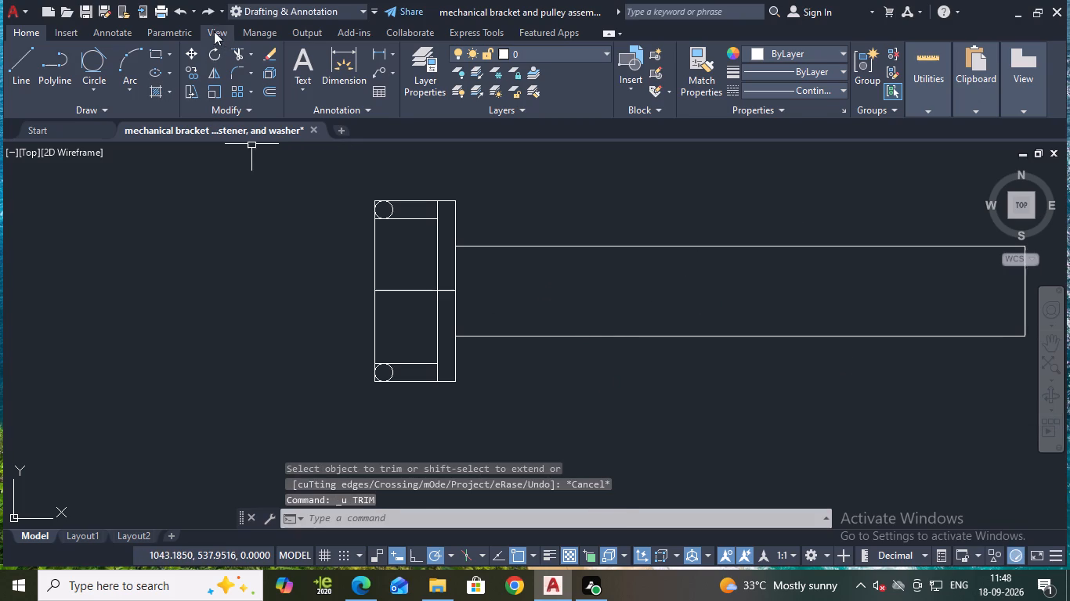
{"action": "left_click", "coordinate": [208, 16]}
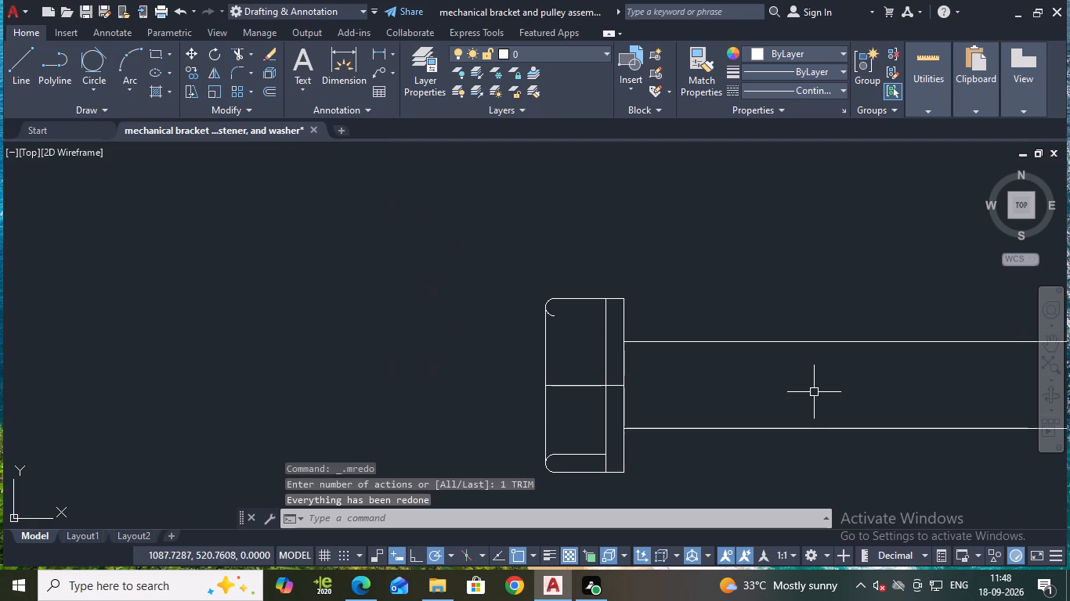
Draw a horizontal line 6 long from the lower end of the upper-left corner arc to the head's inner vertical line.
{"action": "key", "text": "l"}
{"action": "key", "text": "Return"}
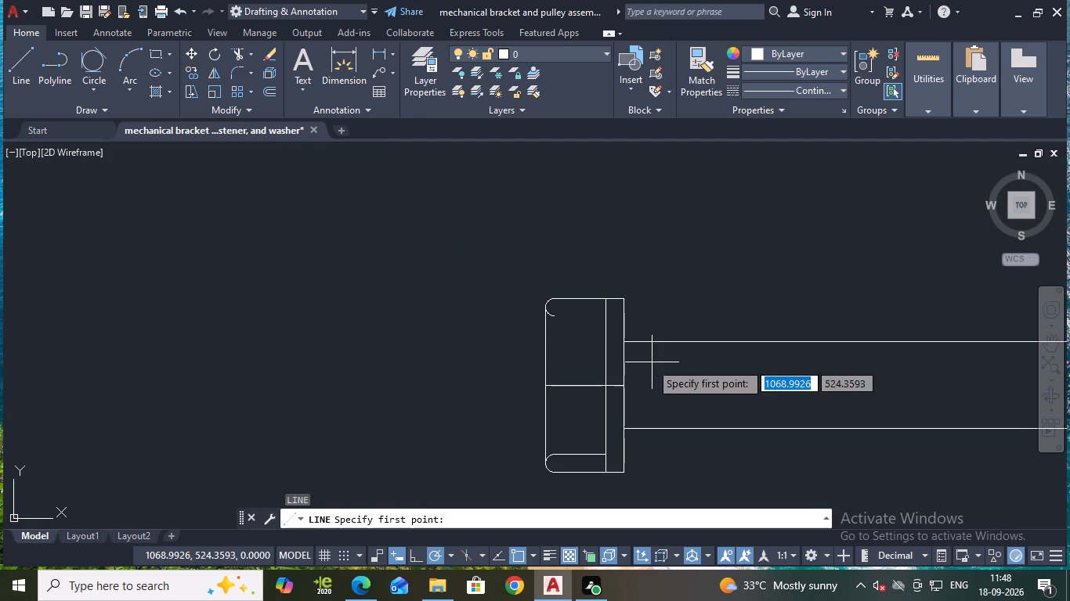
{"action": "left_click", "coordinate": [553, 315]}
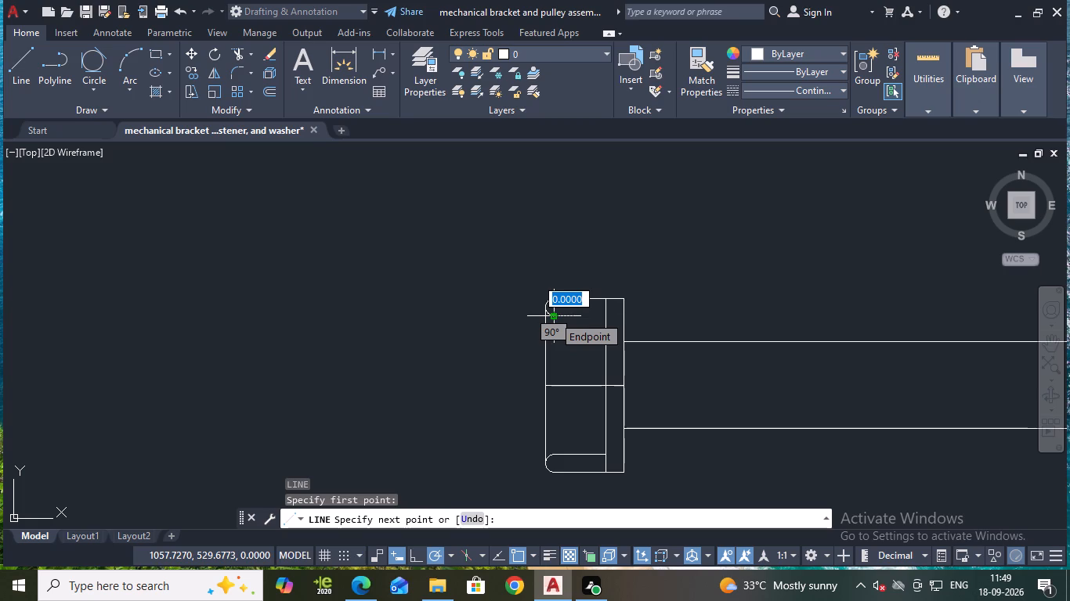
{"action": "scroll", "coordinate": [571, 322], "scroll_direction": "up", "scroll_amount": 2}
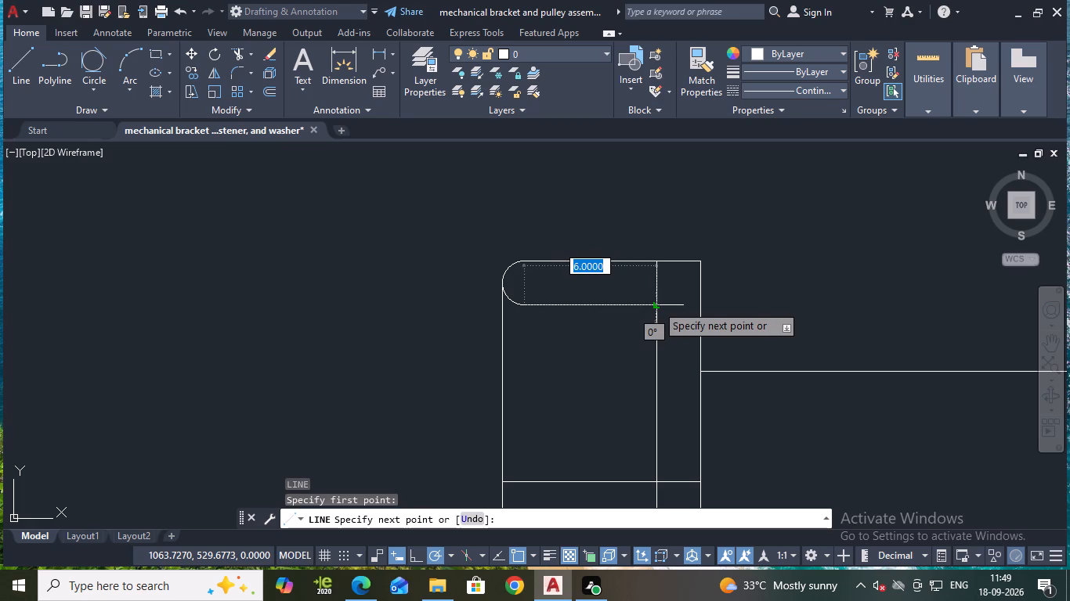
{"action": "left_click", "coordinate": [656, 304]}
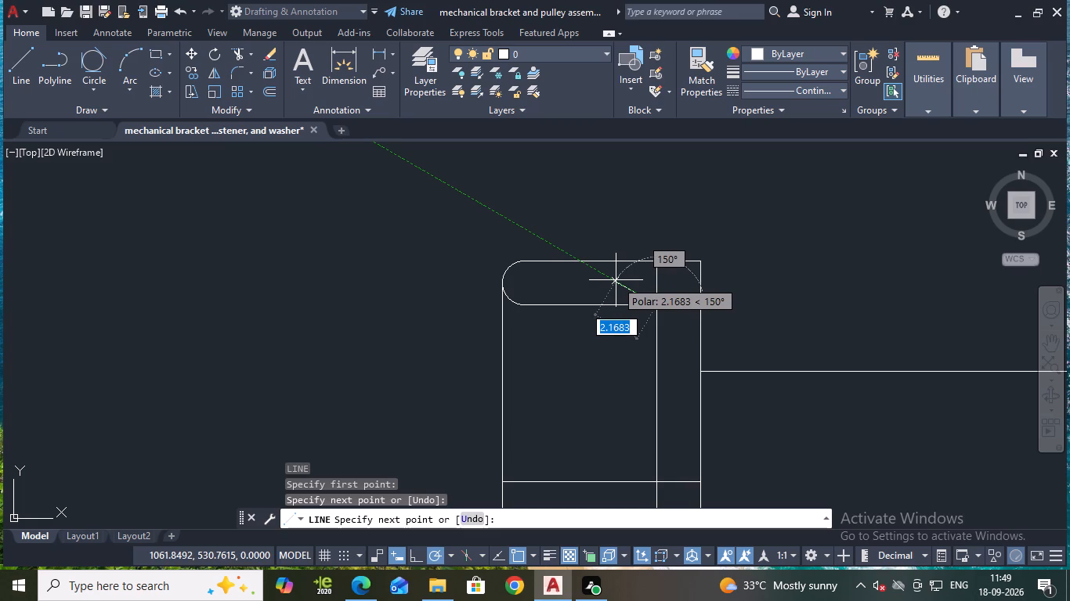
{"action": "key", "text": "Escape"}
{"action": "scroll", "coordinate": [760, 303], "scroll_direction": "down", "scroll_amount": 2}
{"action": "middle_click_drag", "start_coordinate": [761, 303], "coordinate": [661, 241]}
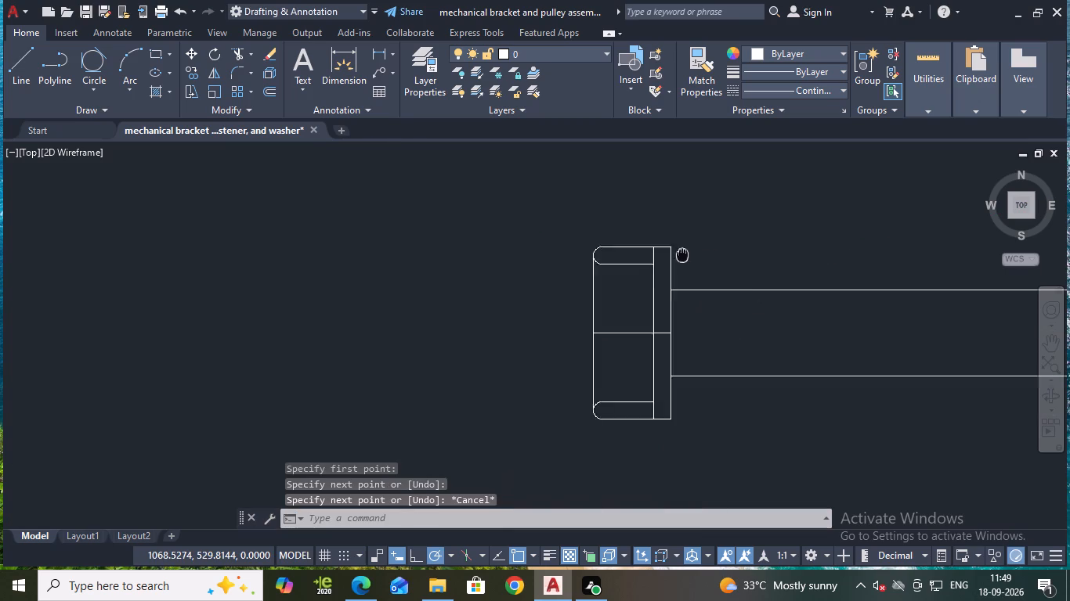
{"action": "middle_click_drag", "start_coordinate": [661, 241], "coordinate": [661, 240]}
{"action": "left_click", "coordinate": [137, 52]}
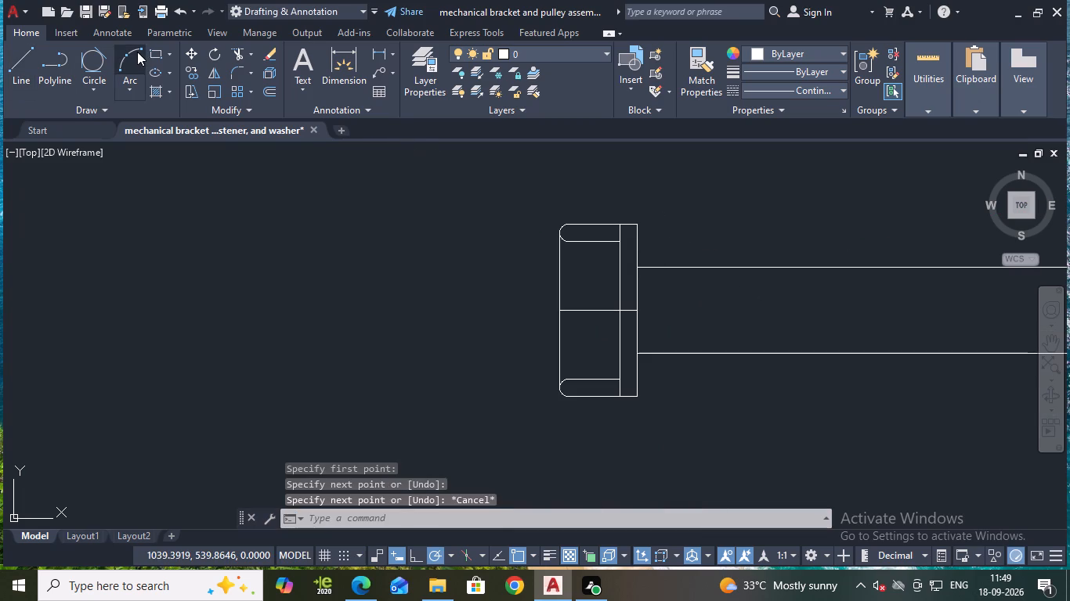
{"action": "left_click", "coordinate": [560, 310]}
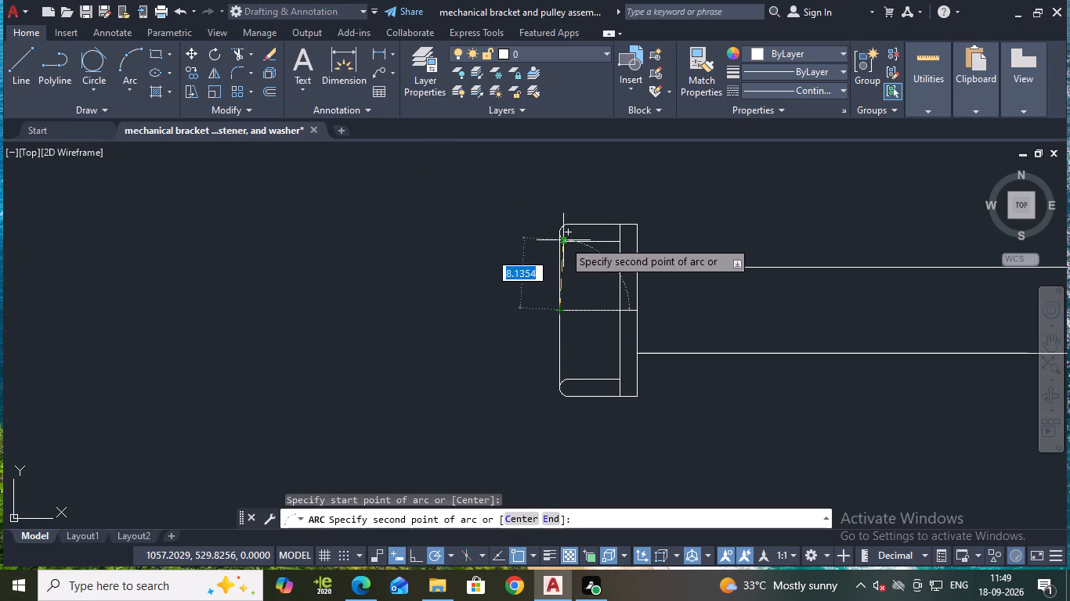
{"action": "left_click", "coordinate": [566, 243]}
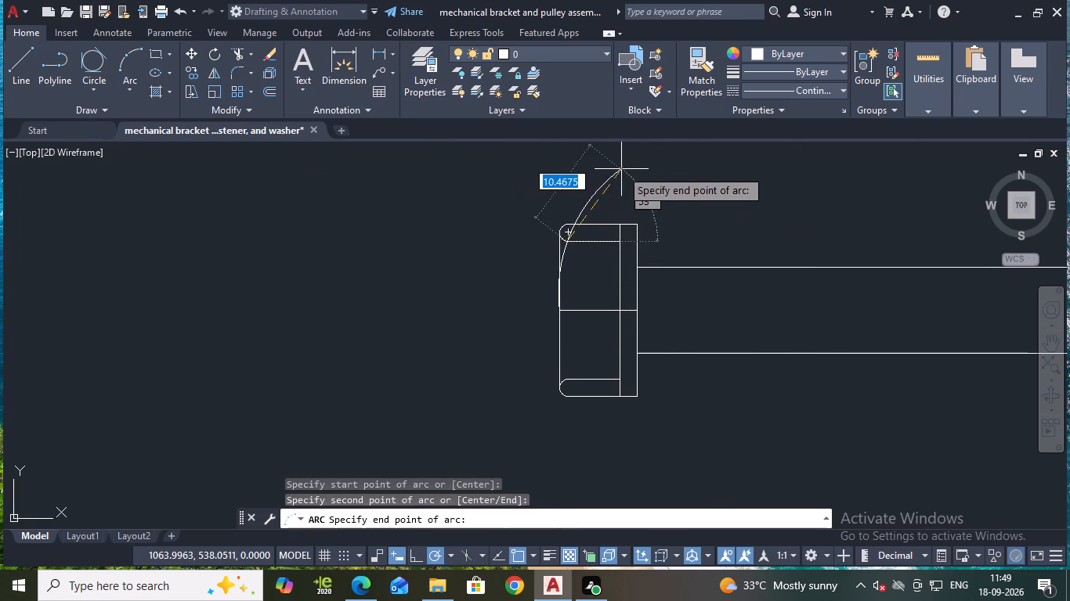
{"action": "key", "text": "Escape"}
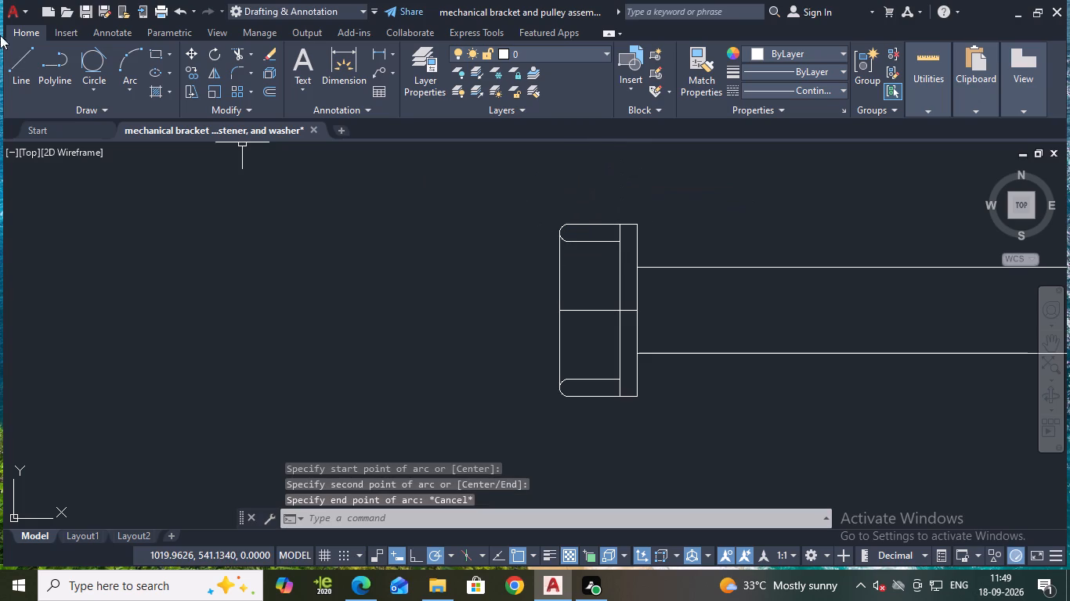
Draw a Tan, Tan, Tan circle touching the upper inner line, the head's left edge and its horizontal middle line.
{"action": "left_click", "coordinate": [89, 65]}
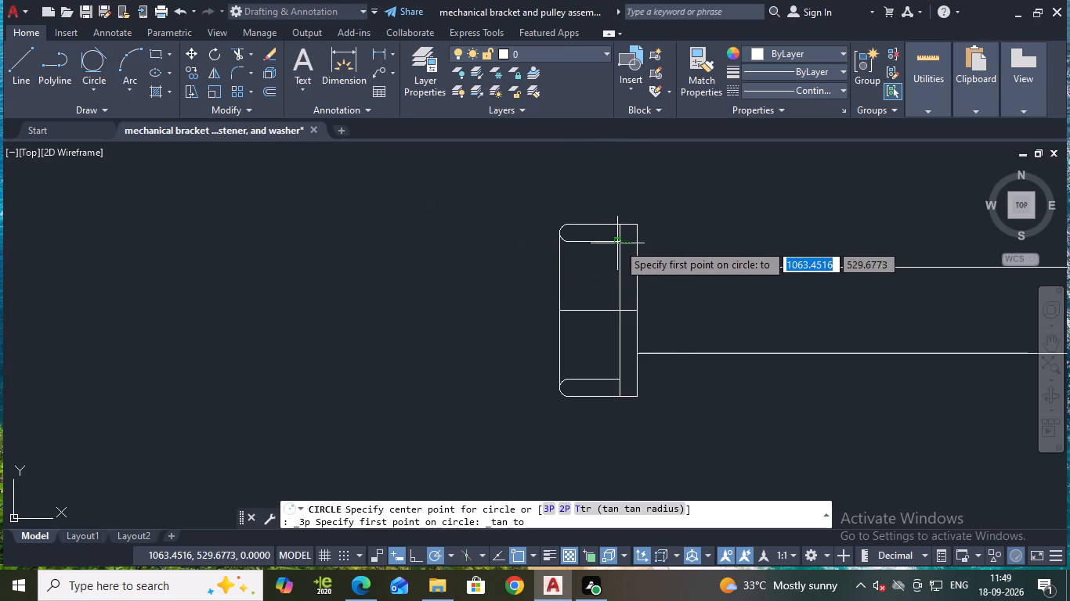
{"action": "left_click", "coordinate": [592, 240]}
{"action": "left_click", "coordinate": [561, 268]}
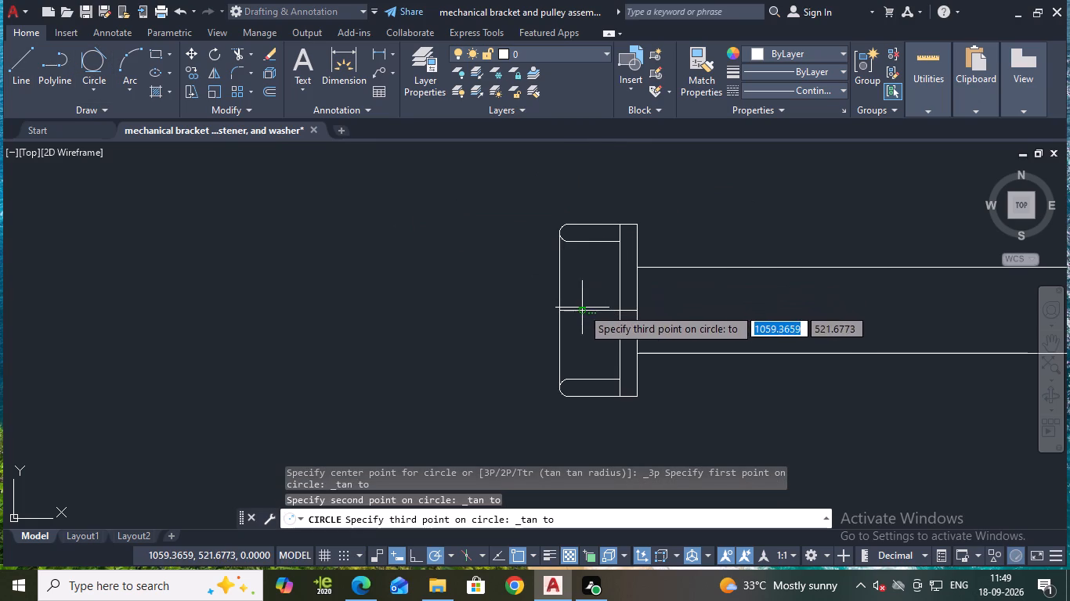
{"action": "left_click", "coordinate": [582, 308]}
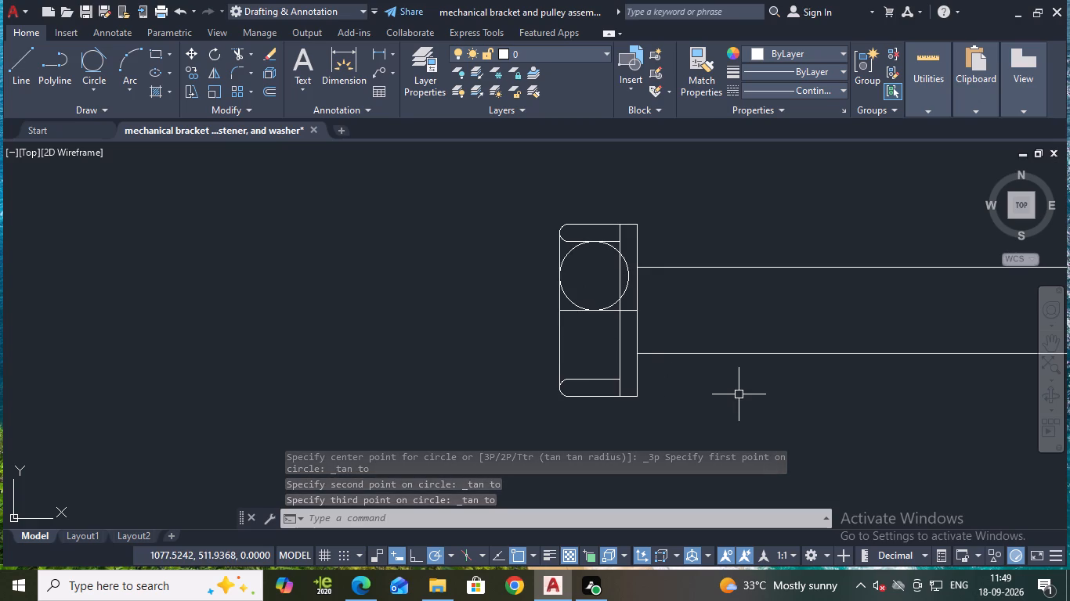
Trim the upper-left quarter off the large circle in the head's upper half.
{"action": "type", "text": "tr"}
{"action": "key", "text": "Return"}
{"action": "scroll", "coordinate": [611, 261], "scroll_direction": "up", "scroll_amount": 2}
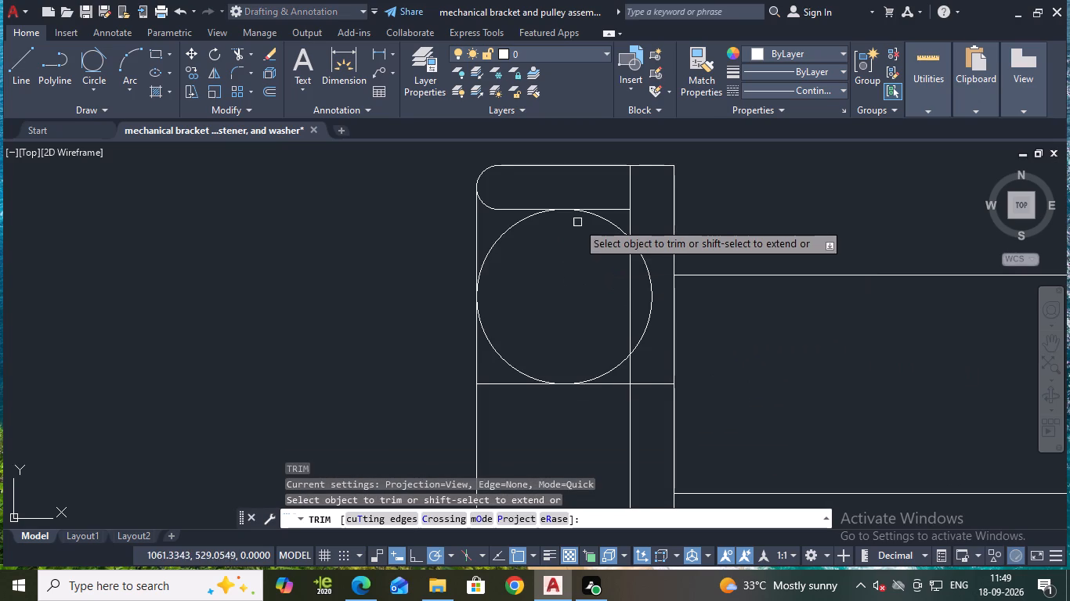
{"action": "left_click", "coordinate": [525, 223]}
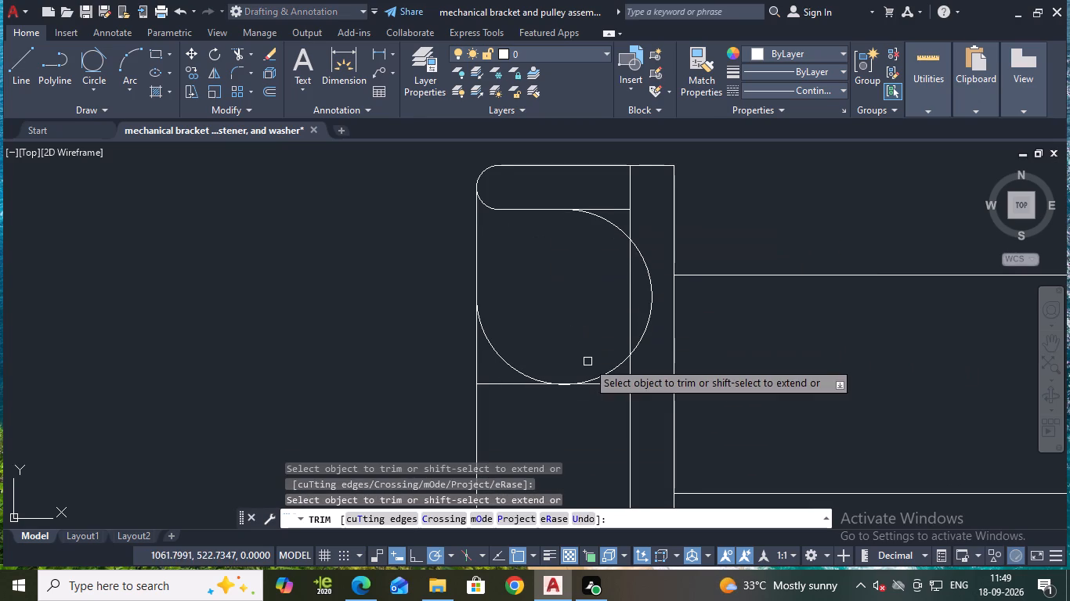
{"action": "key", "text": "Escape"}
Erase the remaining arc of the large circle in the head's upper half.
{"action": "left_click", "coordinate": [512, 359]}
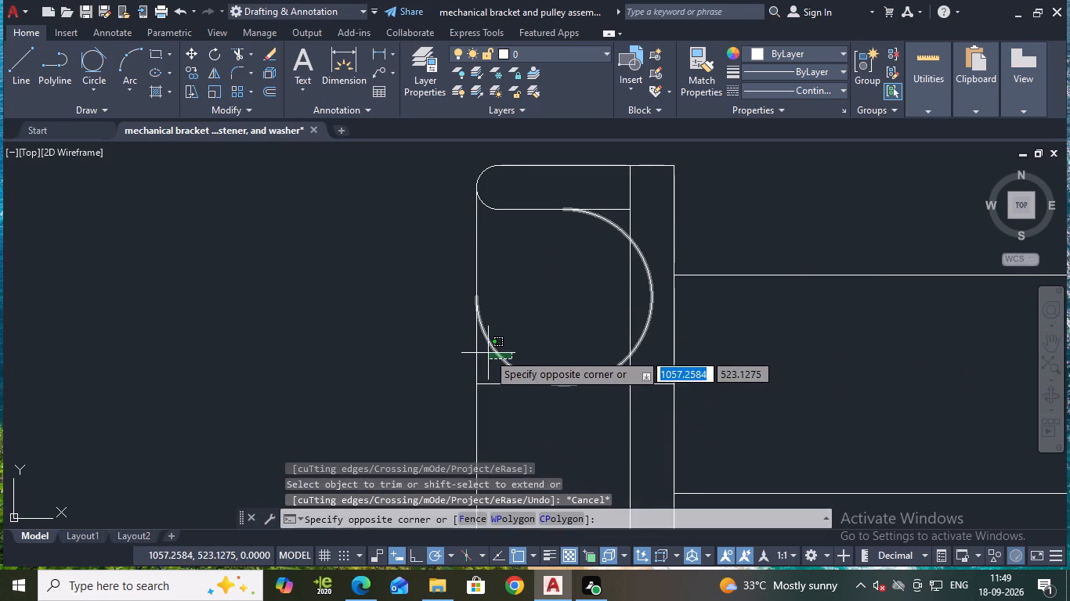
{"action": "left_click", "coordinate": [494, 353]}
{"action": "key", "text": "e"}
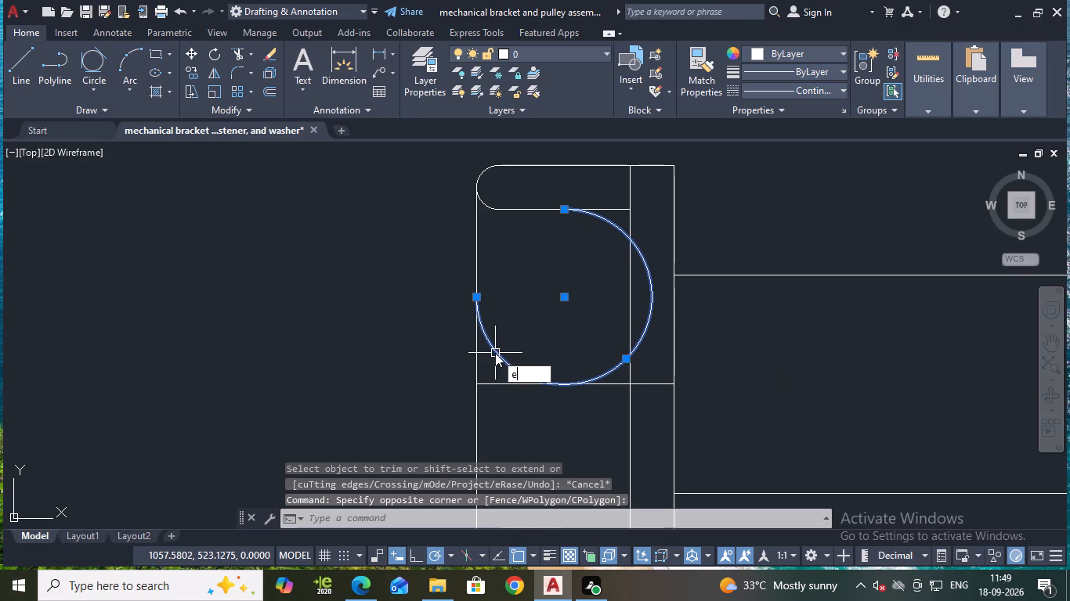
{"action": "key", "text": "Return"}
Draw a Start, End, Direction arc between the left ends of the head's two inner horizontal lines, bulging to the head's left edge.
{"action": "scroll", "coordinate": [542, 370], "scroll_direction": "down", "scroll_amount": 1}
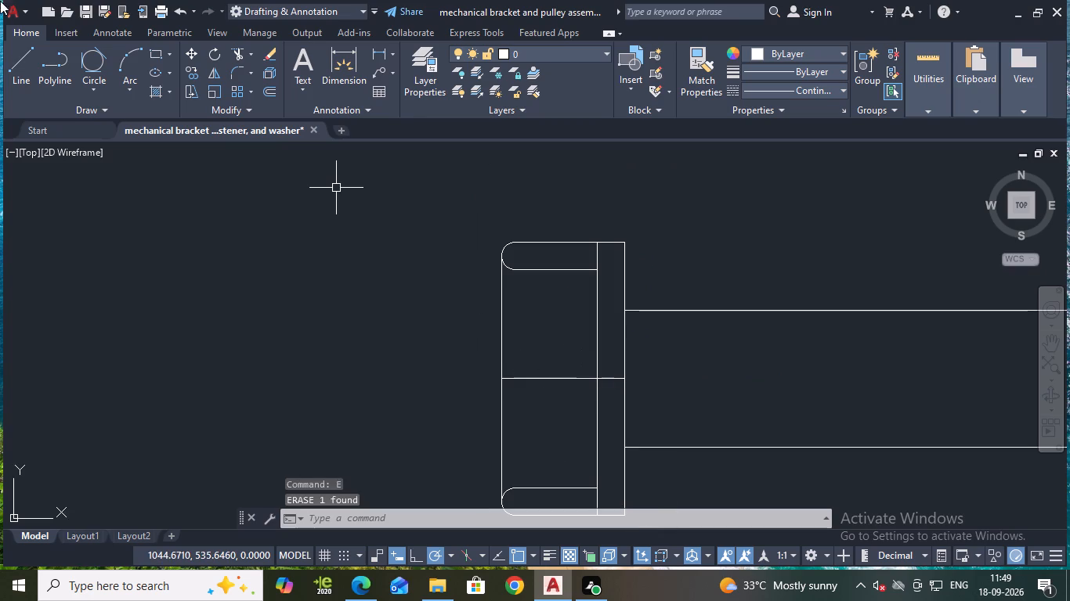
{"action": "left_click", "coordinate": [127, 89]}
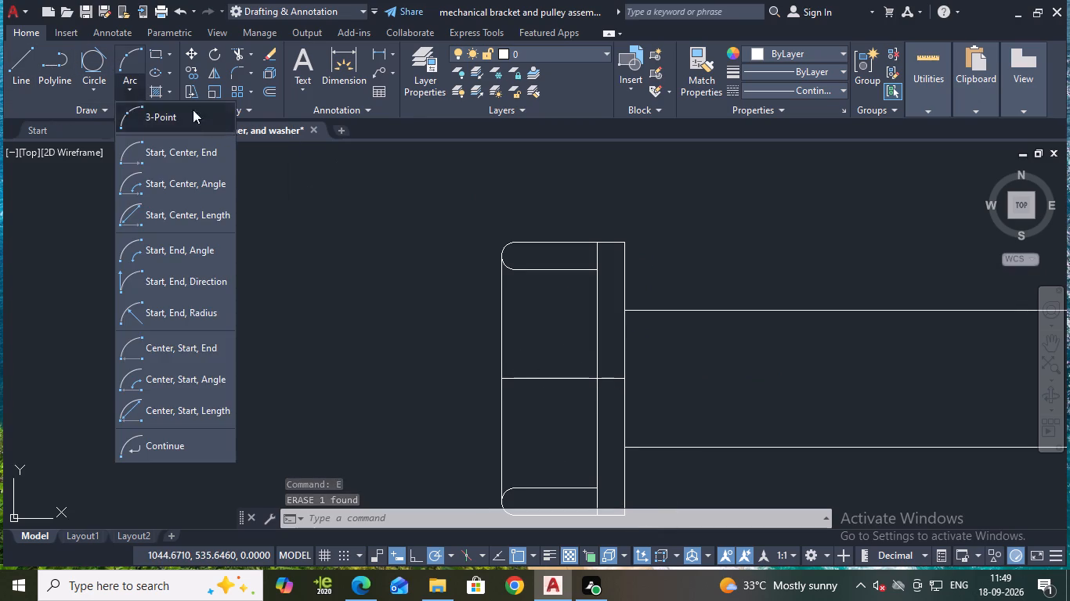
{"action": "left_click", "coordinate": [204, 285]}
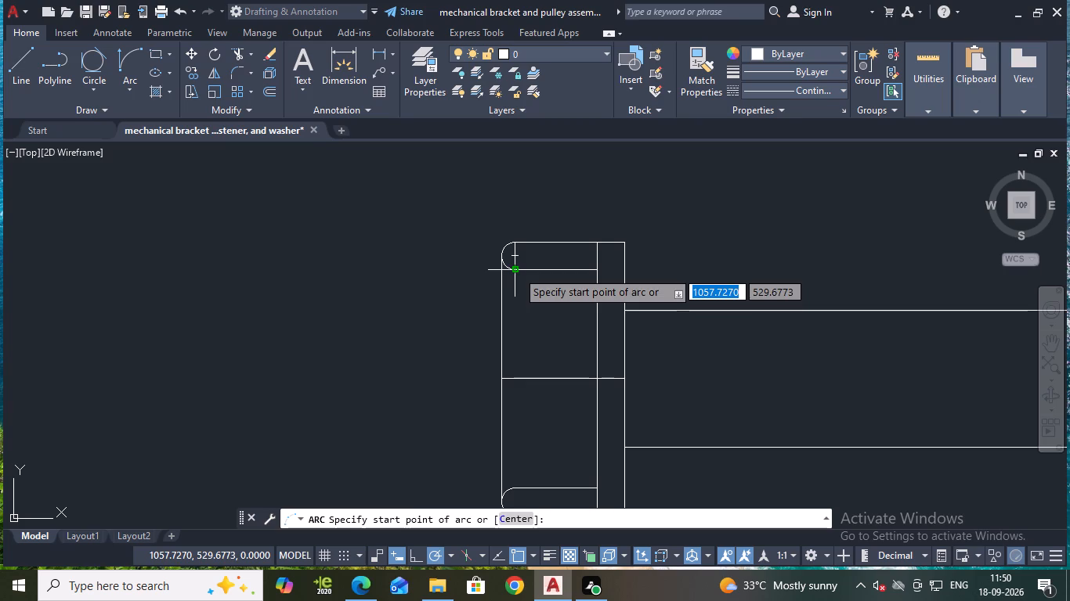
{"action": "left_click", "coordinate": [516, 271]}
{"action": "middle_click_drag", "start_coordinate": [514, 429], "coordinate": [486, 354]}
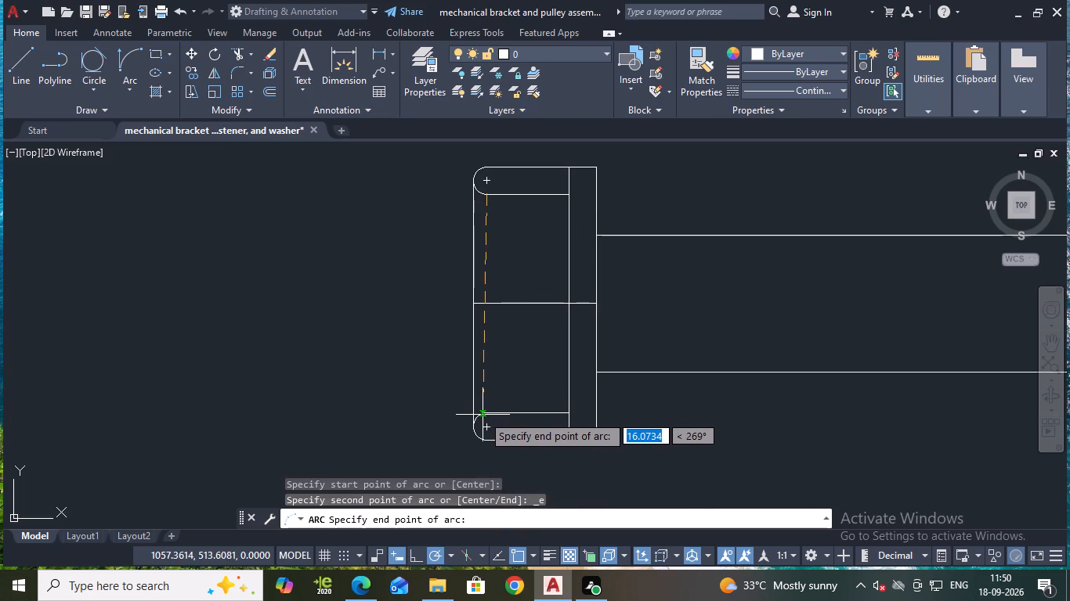
{"action": "left_click", "coordinate": [484, 414]}
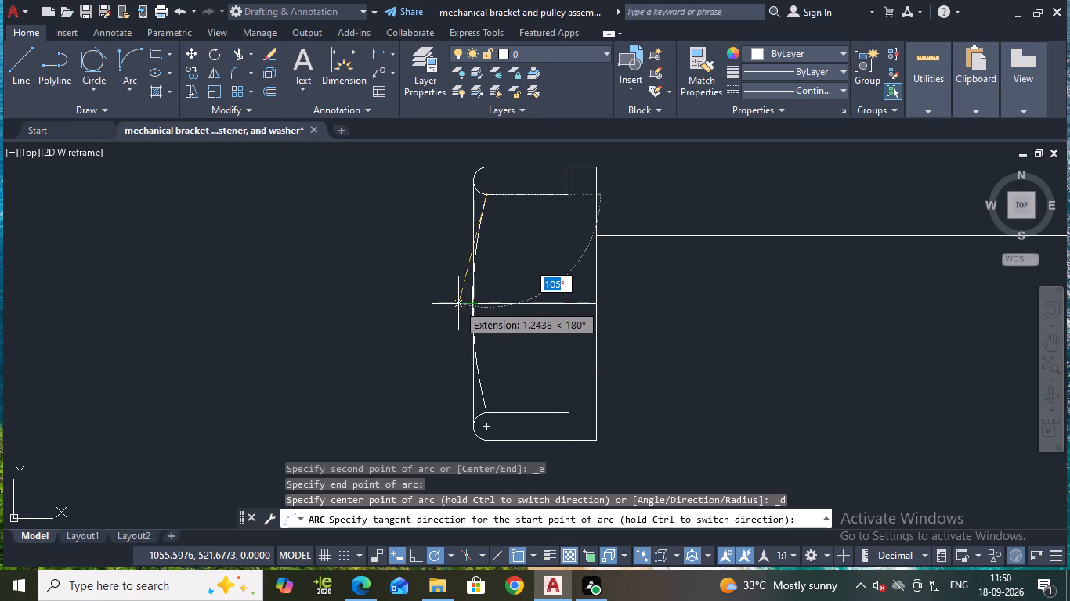
{"action": "scroll", "coordinate": [471, 304], "scroll_direction": "up", "scroll_amount": 2}
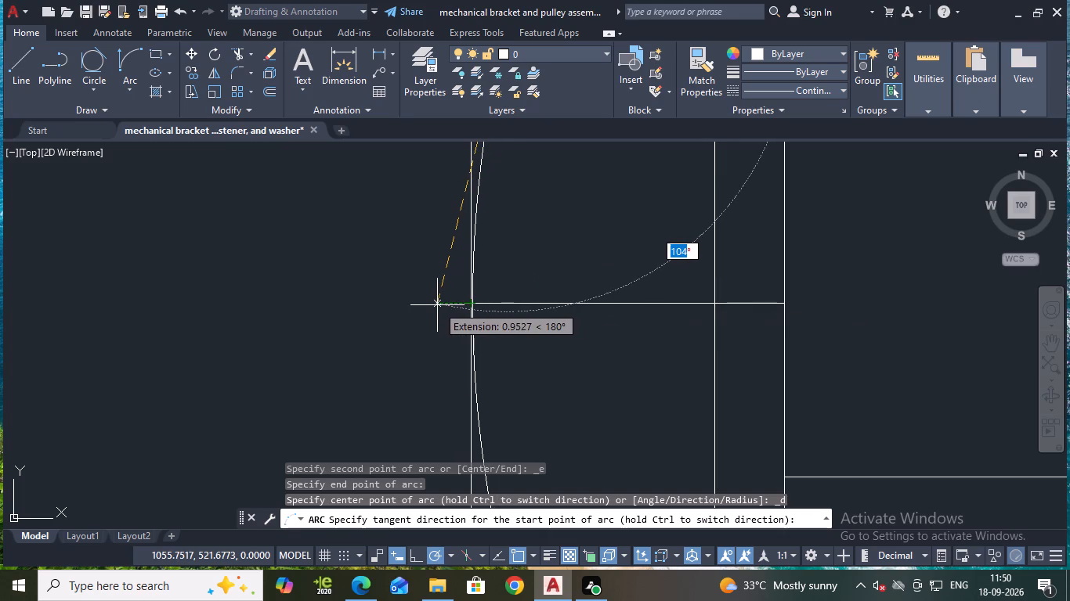
{"action": "left_click", "coordinate": [434, 303]}
Offset the shank's upper edge, lower edge and end line inward by 1.
{"action": "scroll", "coordinate": [449, 306], "scroll_direction": "down", "scroll_amount": 3}
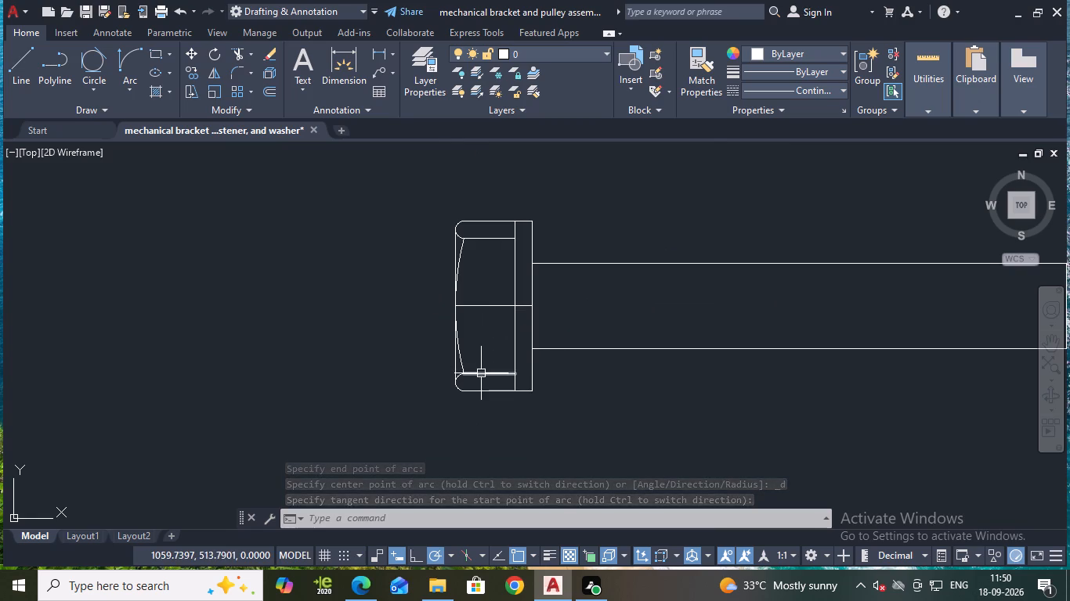
{"action": "scroll", "coordinate": [481, 375], "scroll_direction": "up", "scroll_amount": 1}
{"action": "scroll", "coordinate": [501, 365], "scroll_direction": "down", "scroll_amount": 2}
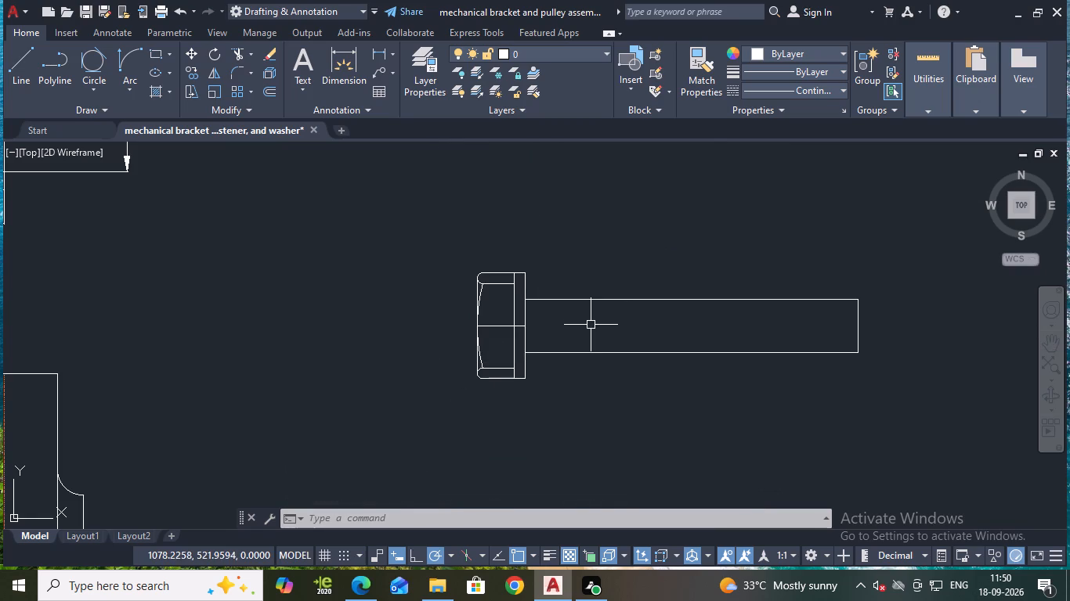
{"action": "key", "text": "Escape"}
{"action": "key", "text": "o"}
{"action": "key", "text": "Return"}
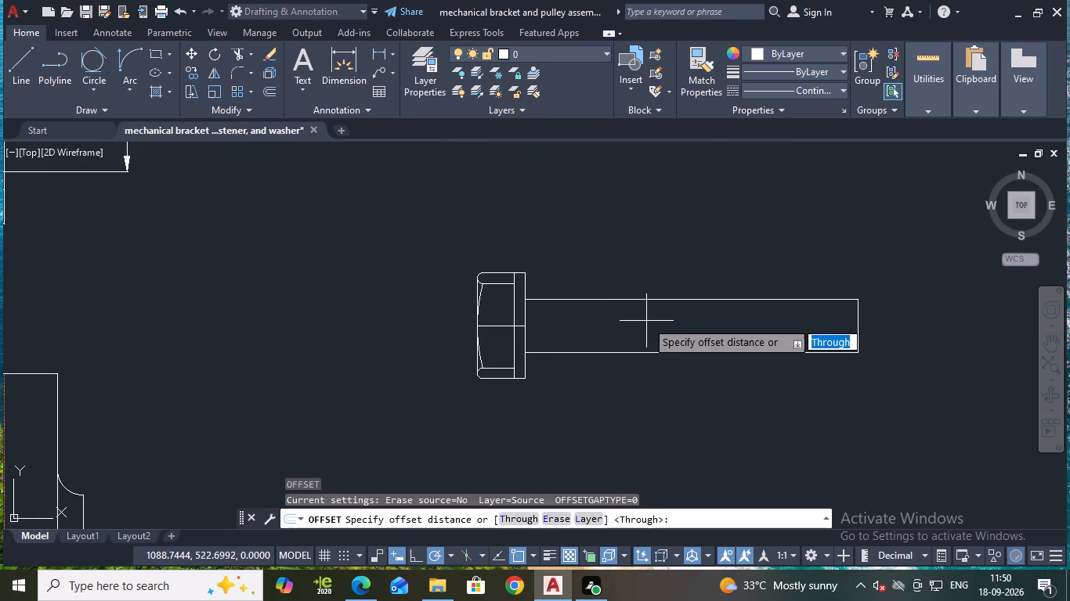
{"action": "key", "text": "Return"}
{"action": "left_click", "coordinate": [629, 300]}
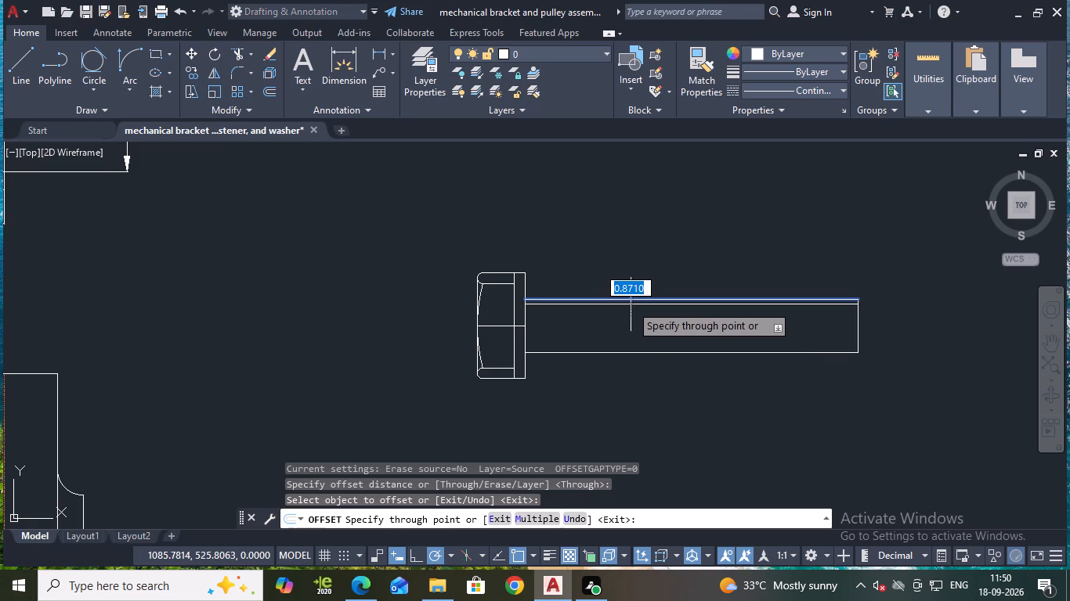
{"action": "key", "text": "1"}
{"action": "key", "text": "Return"}
{"action": "left_click", "coordinate": [623, 351]}
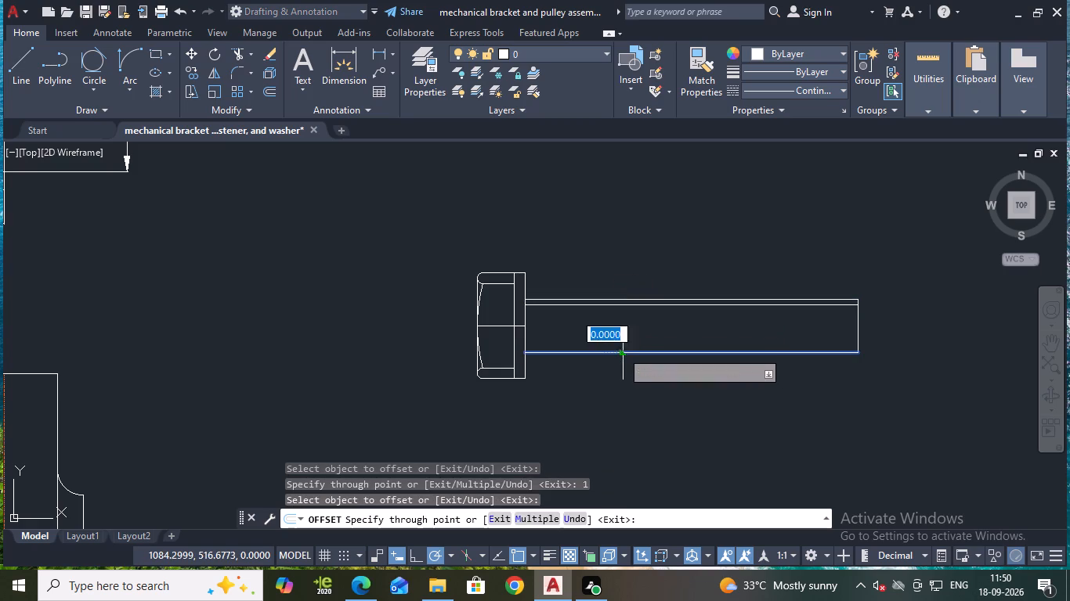
{"action": "key", "text": "1"}
{"action": "key", "text": "Return"}
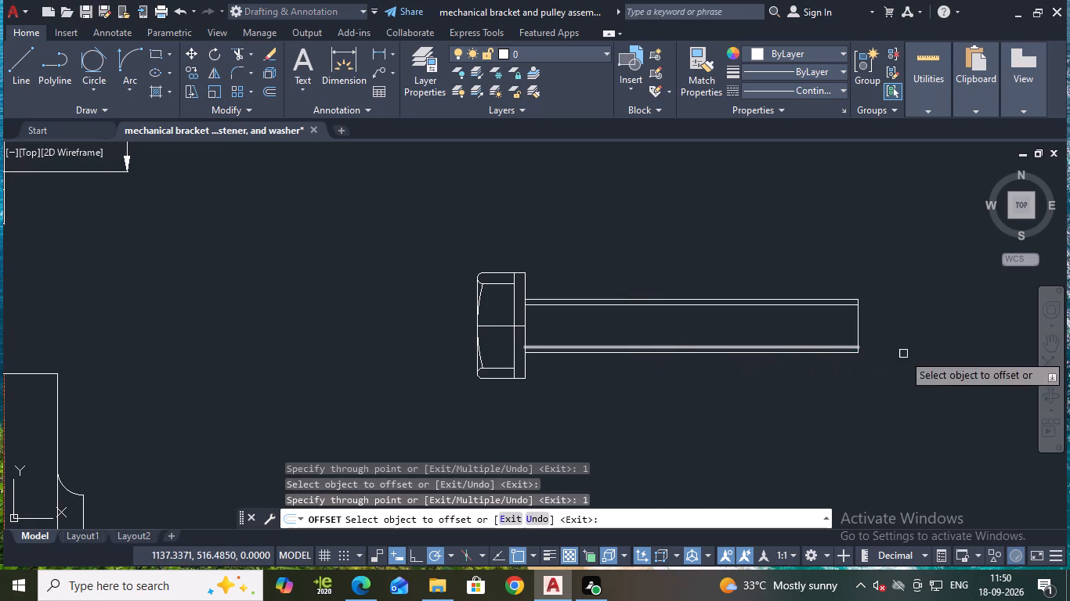
{"action": "left_click", "coordinate": [859, 333]}
{"action": "key", "text": "1"}
{"action": "key", "text": "Return"}
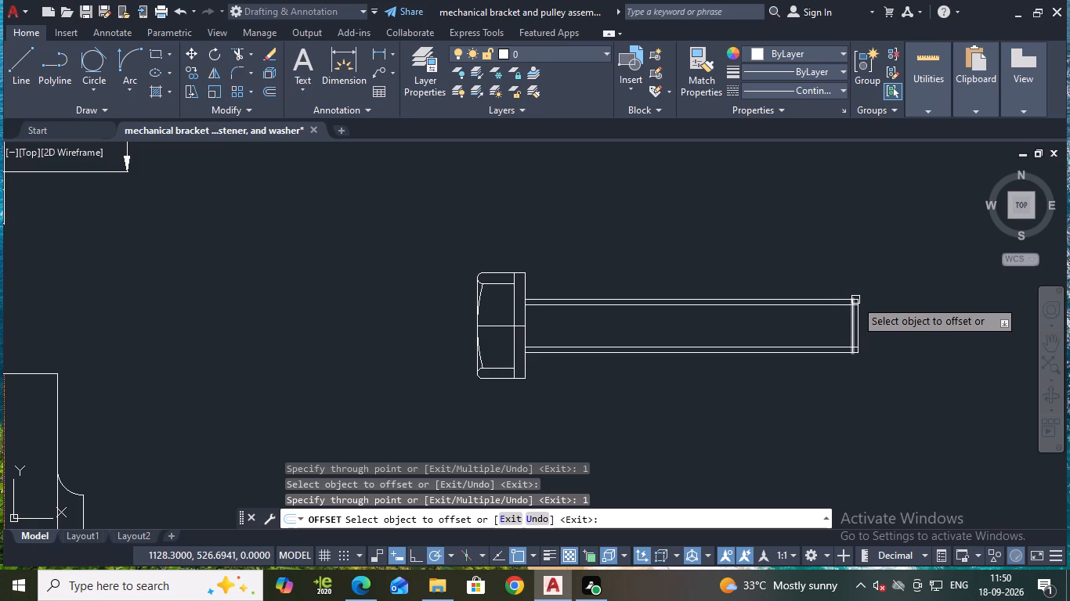
{"action": "scroll", "coordinate": [855, 296], "scroll_direction": "up", "scroll_amount": 2}
{"action": "key", "text": "Escape"}
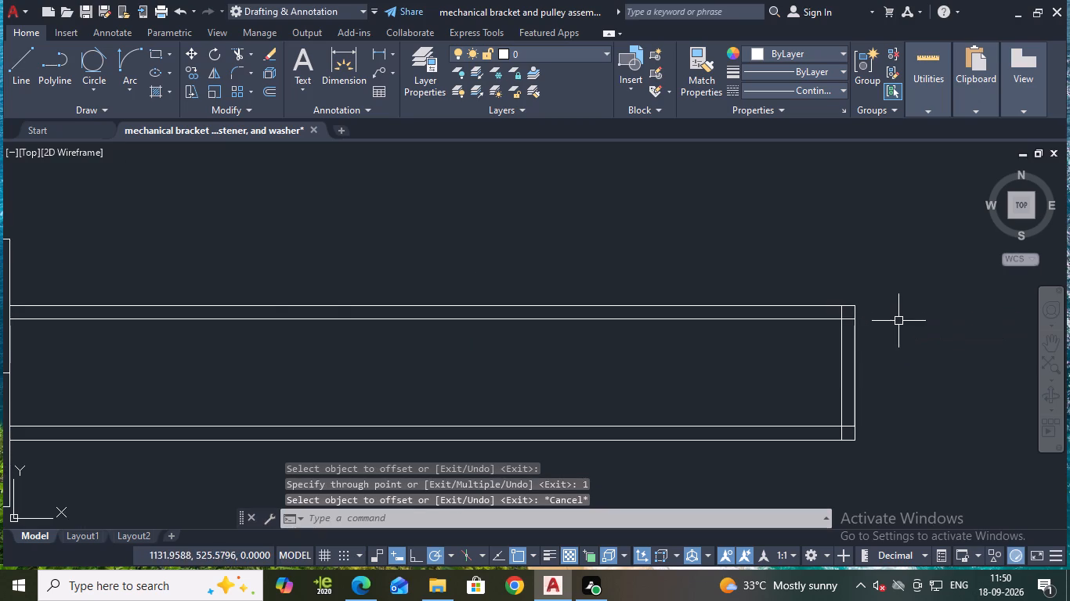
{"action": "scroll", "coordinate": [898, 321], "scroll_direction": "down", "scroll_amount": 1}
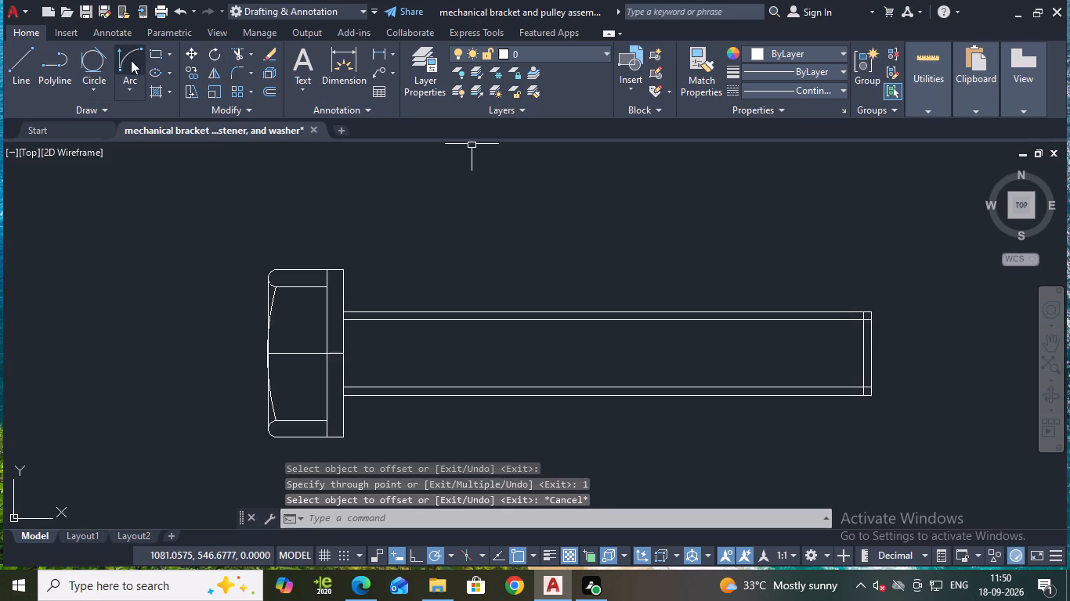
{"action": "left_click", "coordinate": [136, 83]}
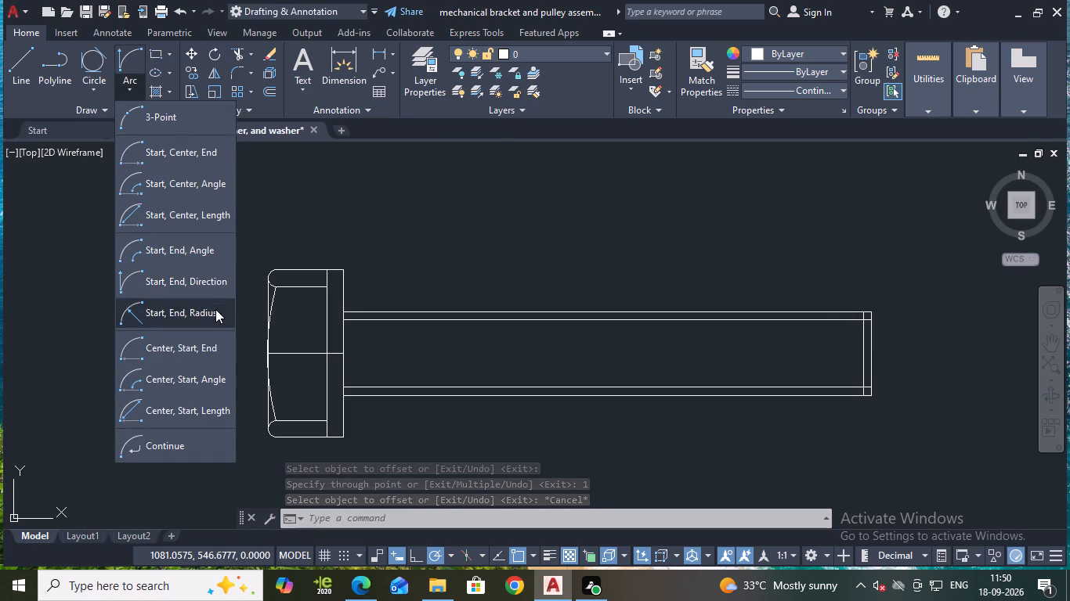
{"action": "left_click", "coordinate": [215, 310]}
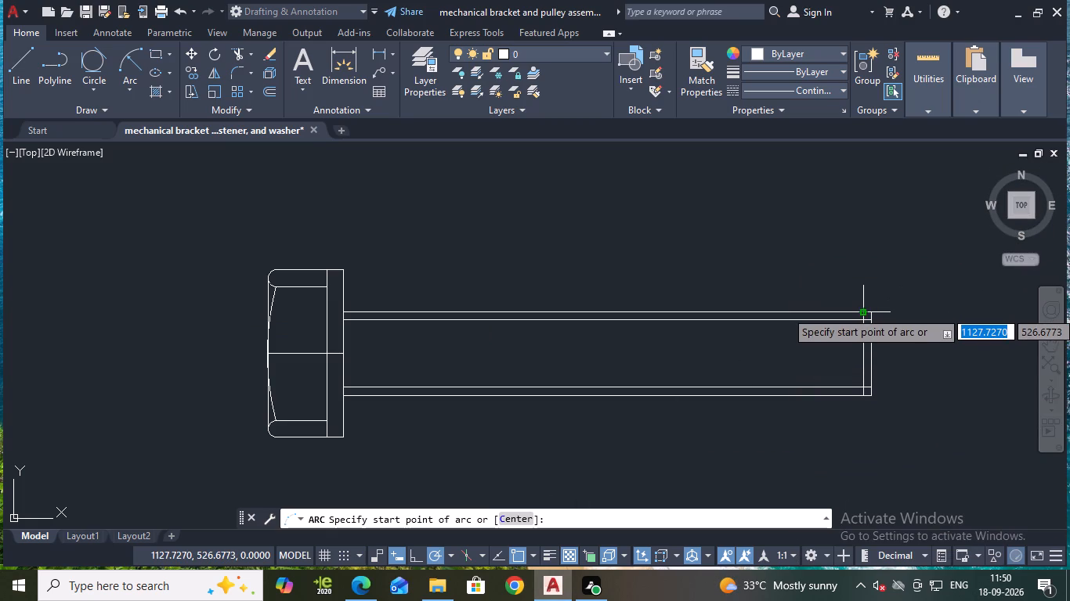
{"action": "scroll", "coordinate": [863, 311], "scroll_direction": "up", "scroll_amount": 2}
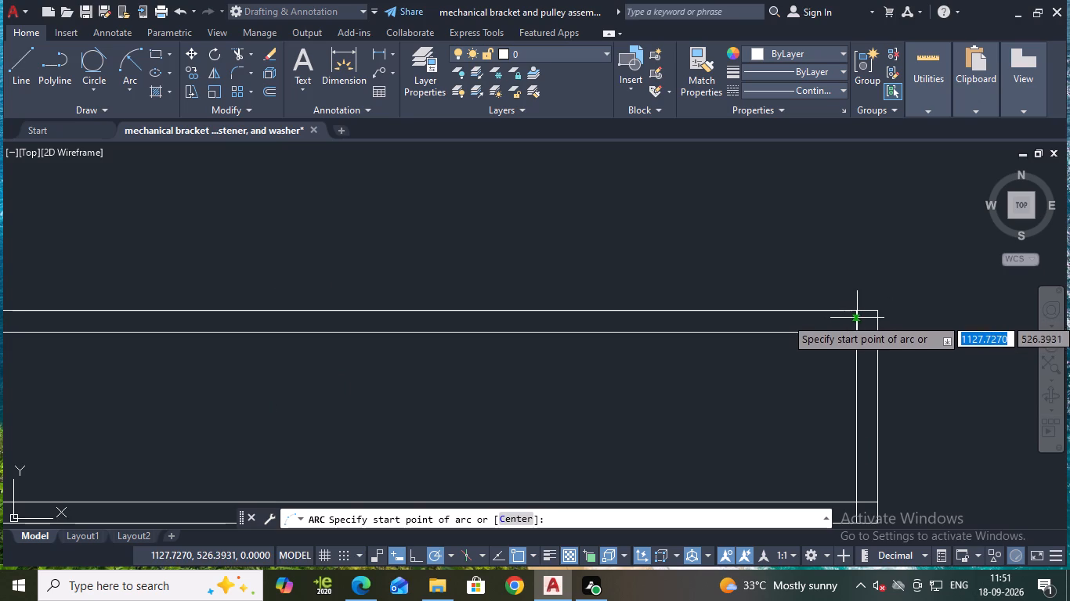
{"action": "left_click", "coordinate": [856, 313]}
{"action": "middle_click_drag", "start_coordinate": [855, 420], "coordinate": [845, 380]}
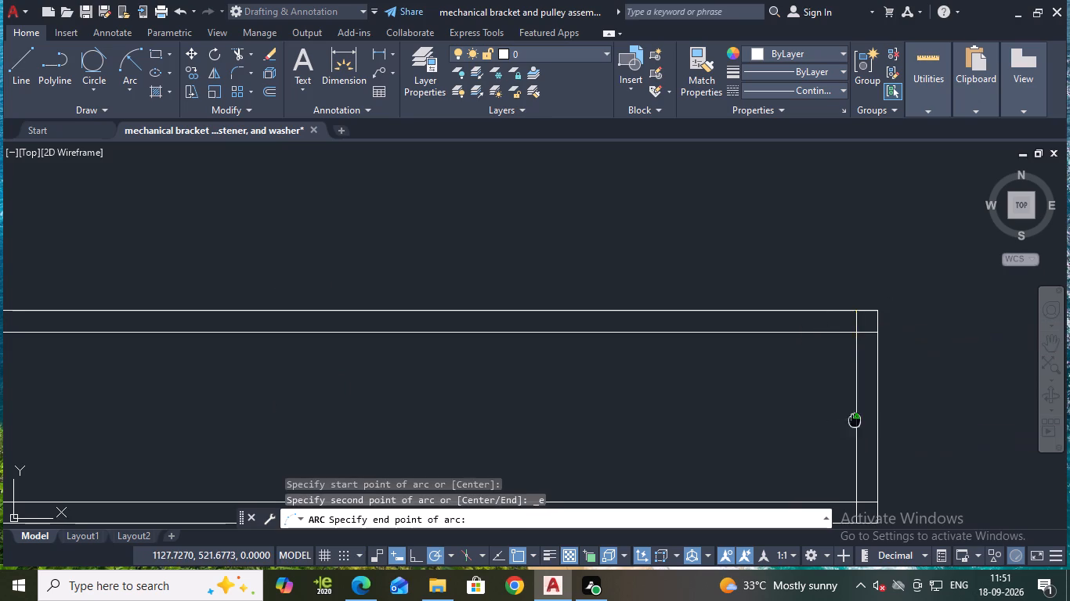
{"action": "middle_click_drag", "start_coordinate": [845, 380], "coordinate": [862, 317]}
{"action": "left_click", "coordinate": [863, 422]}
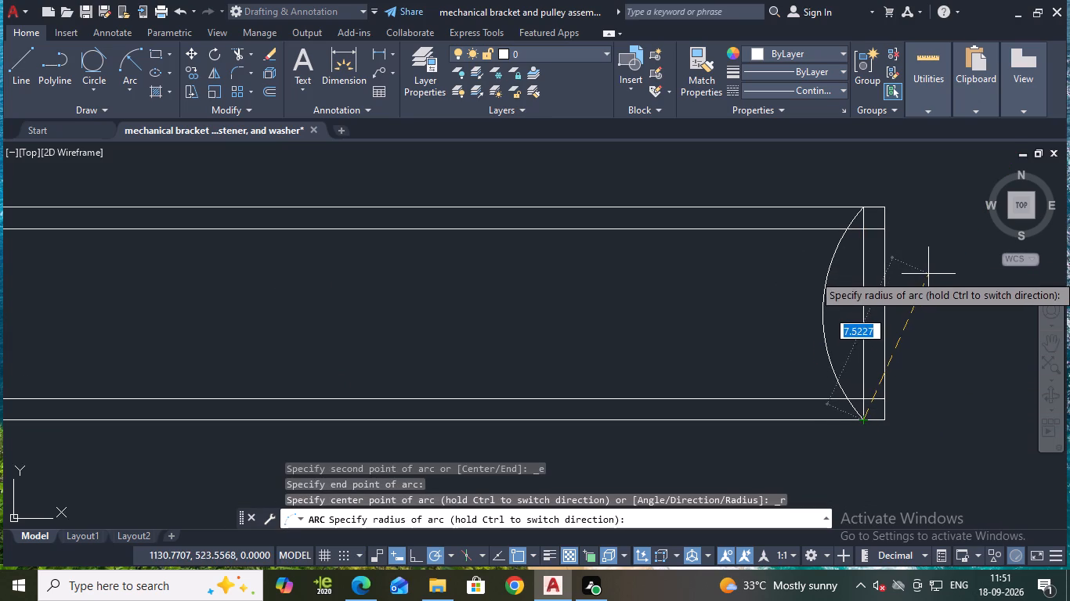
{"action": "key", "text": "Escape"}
Draw a three-point arc from the lower end of the shank's inner end line through its upper end, bulging to the shank's outer end line.
{"action": "key", "text": "space"}
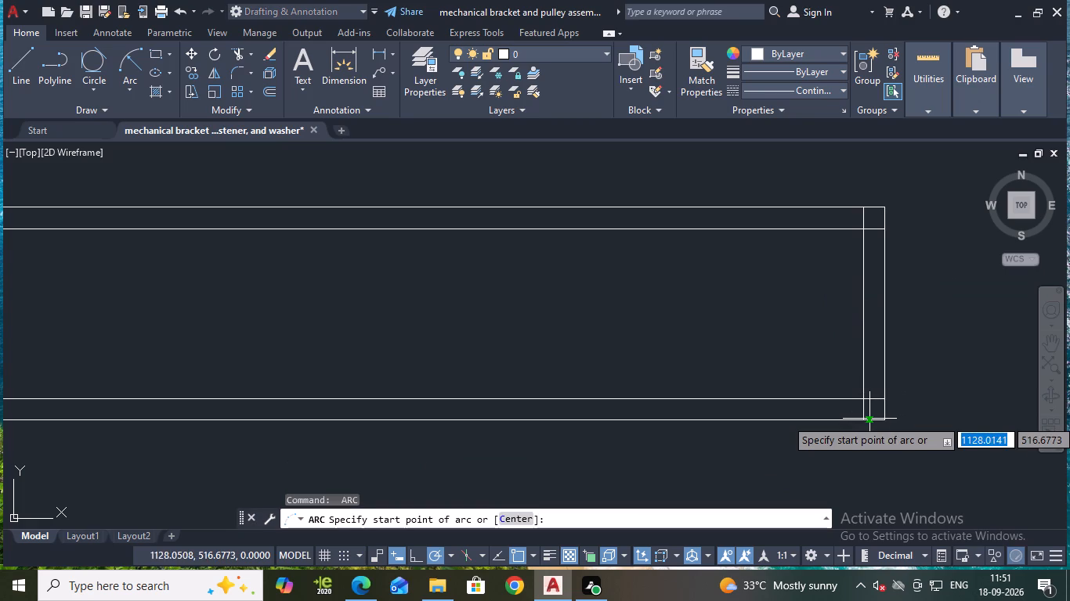
{"action": "left_click", "coordinate": [865, 418]}
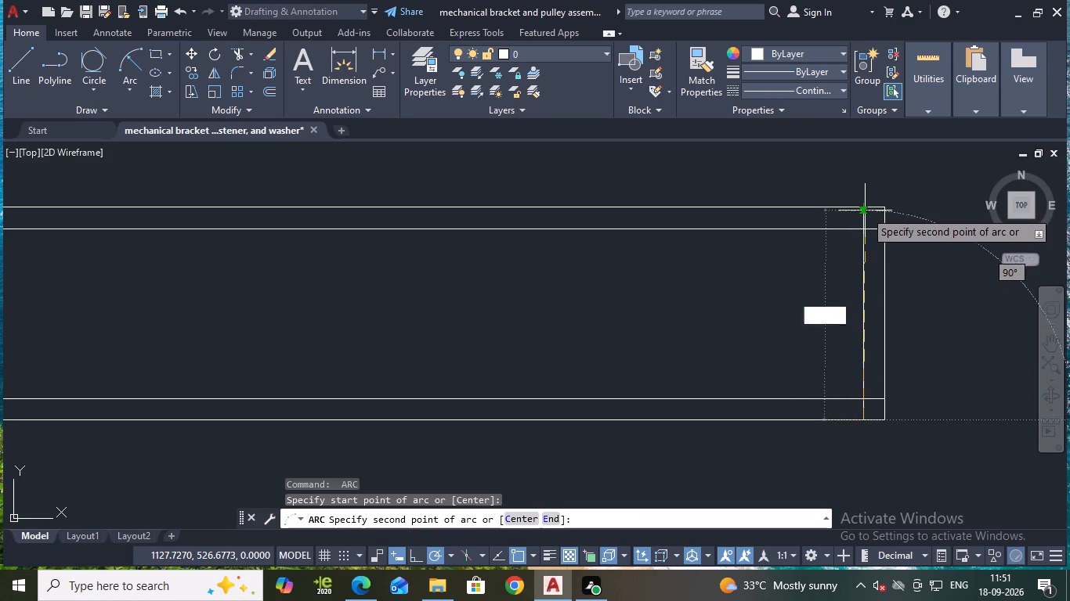
{"action": "left_click", "coordinate": [864, 211]}
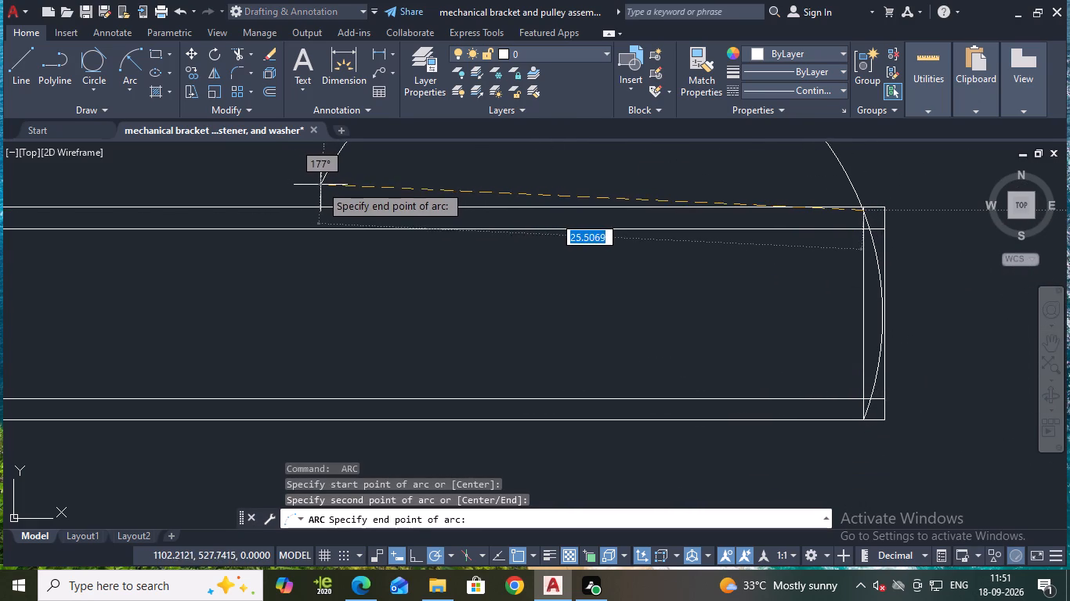
{"action": "left_click", "coordinate": [340, 193]}
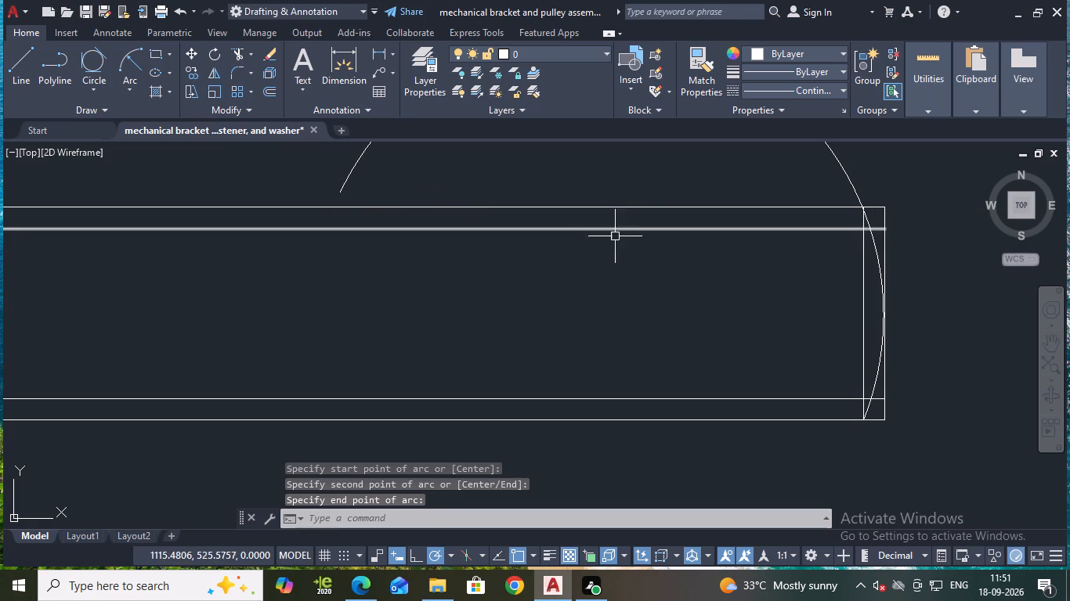
Trim the arc's excess above the shank, the outer end line and the corner stubs projecting beyond the arc.
{"action": "type", "text": "tr"}
{"action": "key", "text": "Return"}
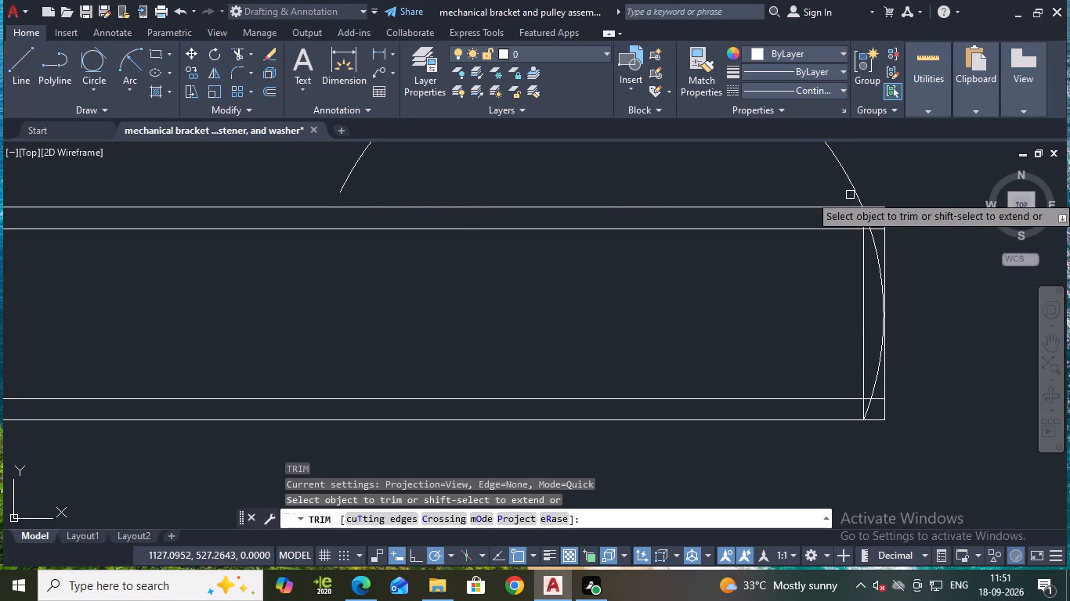
{"action": "left_click", "coordinate": [855, 195]}
{"action": "scroll", "coordinate": [942, 346], "scroll_direction": "down", "scroll_amount": 1}
{"action": "left_click", "coordinate": [909, 279]}
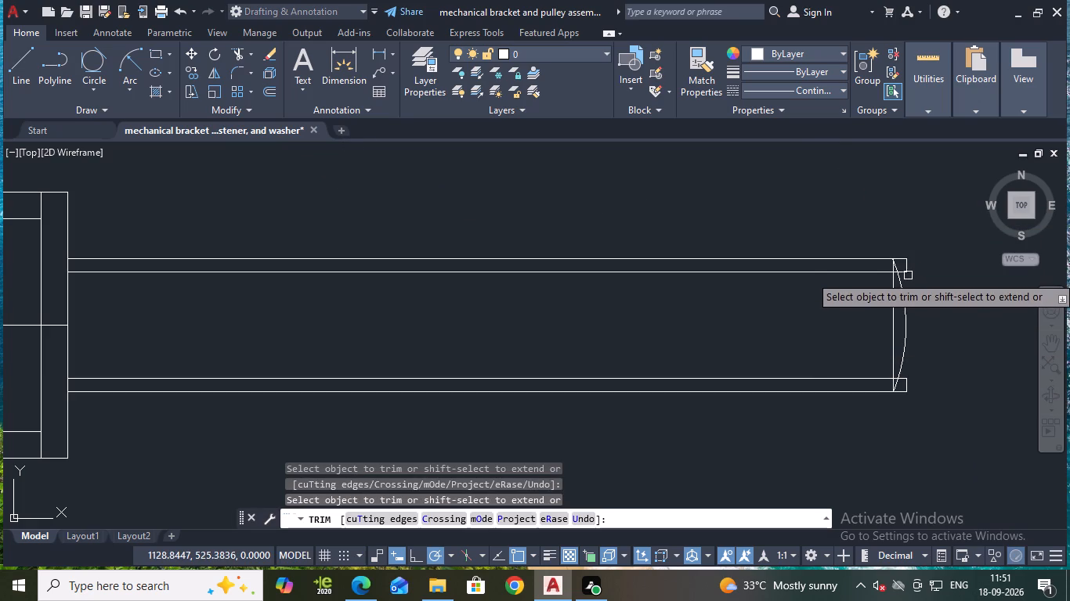
{"action": "left_click", "coordinate": [904, 271]}
{"action": "left_click", "coordinate": [904, 260]}
{"action": "left_click", "coordinate": [904, 271]}
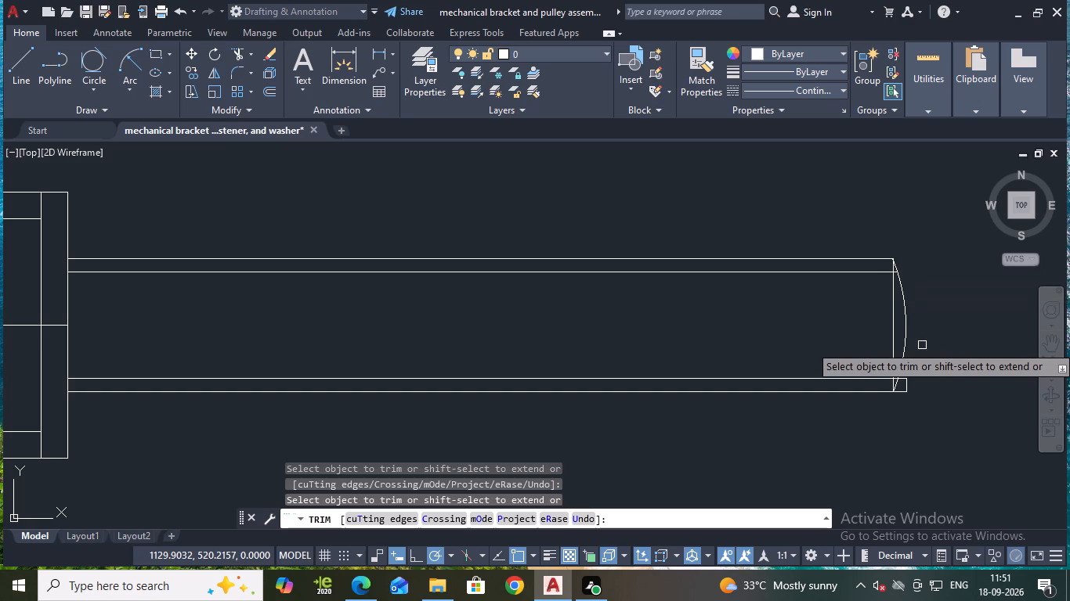
{"action": "left_click", "coordinate": [903, 390]}
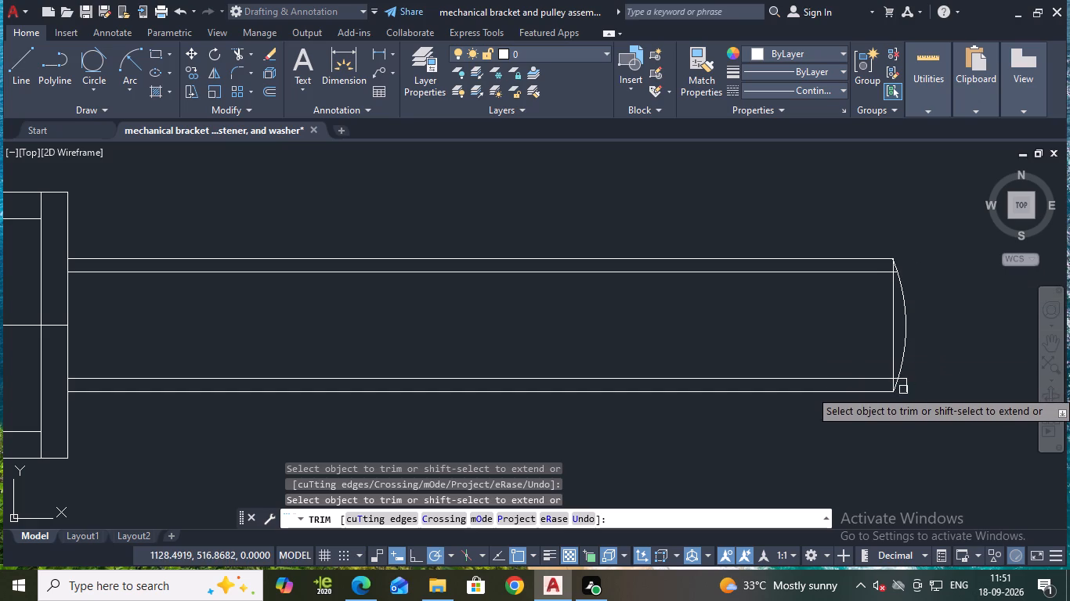
{"action": "left_click", "coordinate": [904, 383]}
{"action": "left_click", "coordinate": [909, 383]}
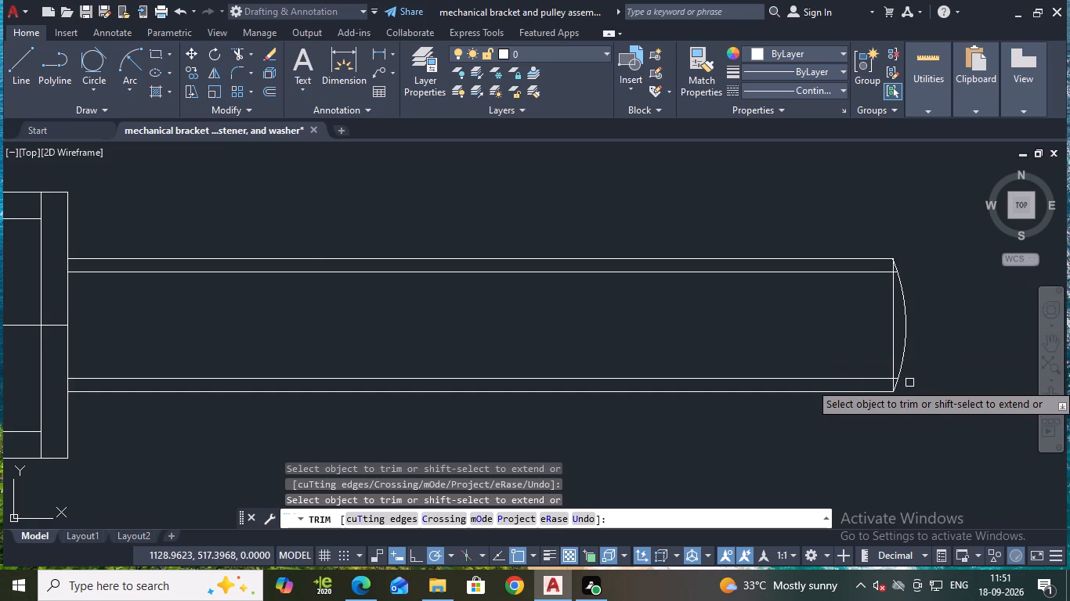
{"action": "scroll", "coordinate": [922, 366], "scroll_direction": "down", "scroll_amount": 3}
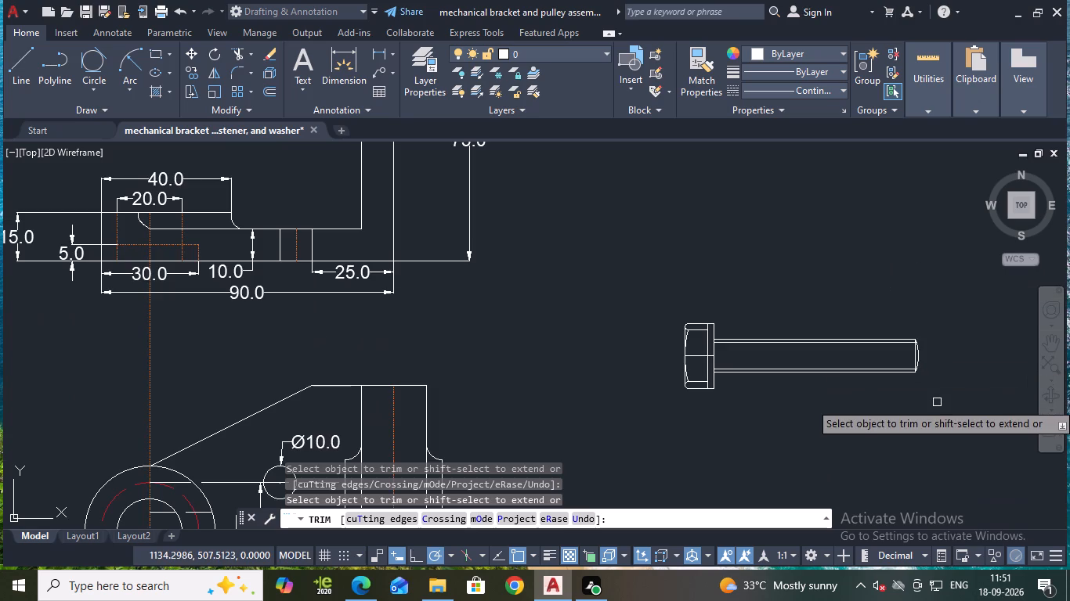
{"action": "key", "text": "Escape"}
Stretch the head's horizontal middle line along the shank axis by about 74.5, past the shank's rounded end.
{"action": "left_click", "coordinate": [697, 354]}
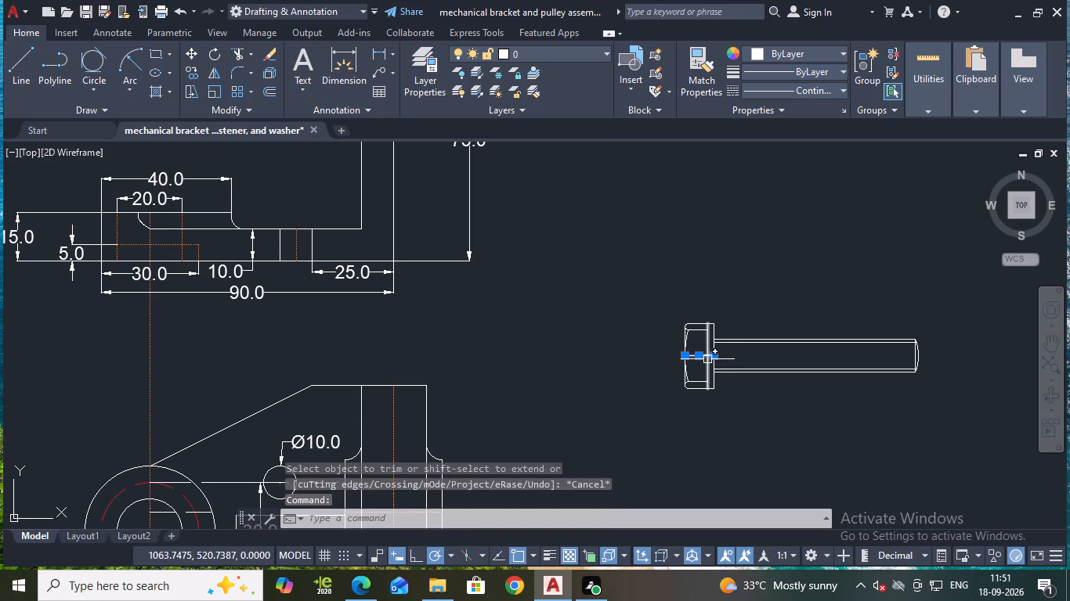
{"action": "left_click", "coordinate": [714, 358]}
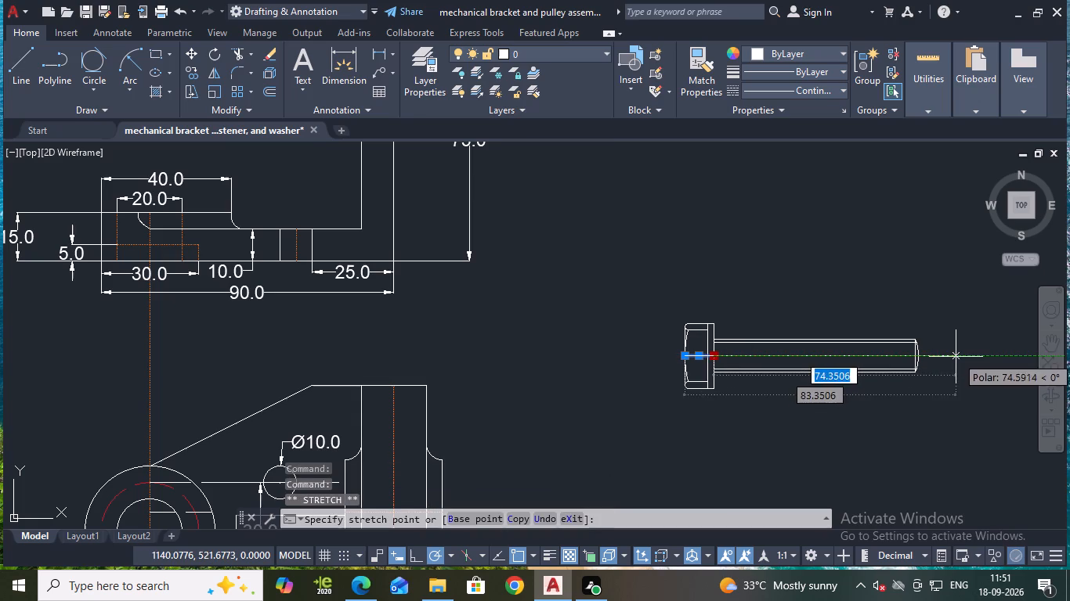
{"action": "left_click", "coordinate": [956, 357]}
{"action": "key", "text": "Escape"}
Give the fastener's stretched middle line the dashed ACAD linetype and colour 205,105,40.
{"action": "left_click", "coordinate": [884, 354]}
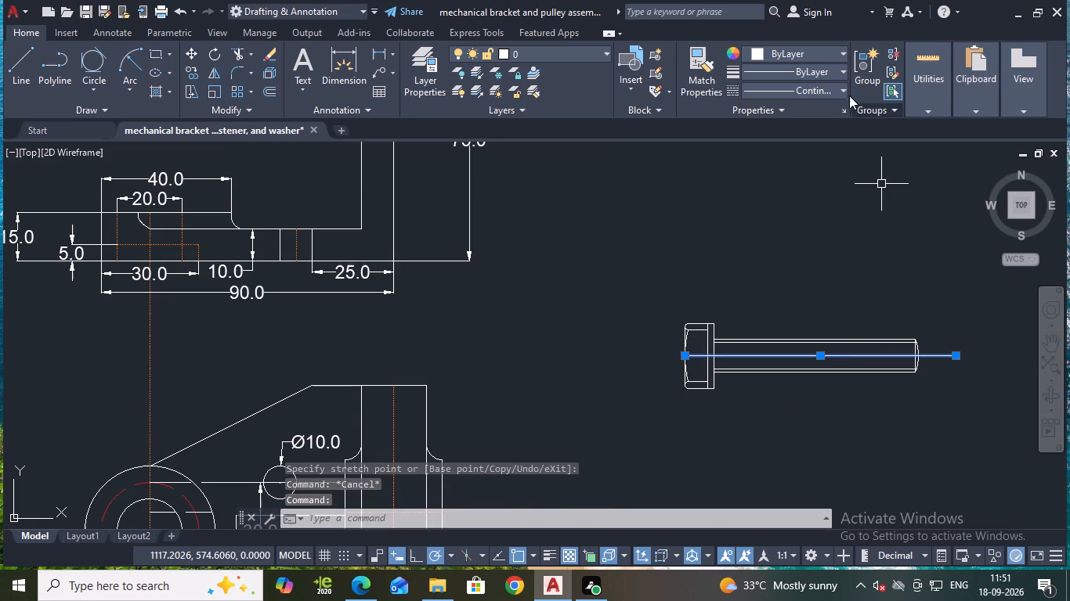
{"action": "left_click", "coordinate": [838, 87]}
{"action": "left_click", "coordinate": [835, 146]}
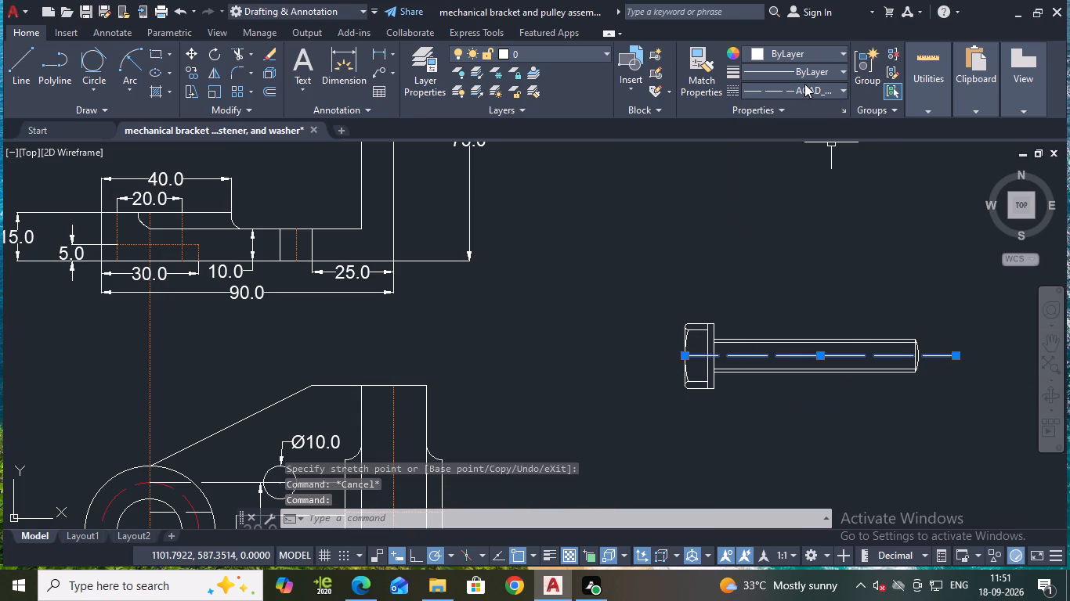
{"action": "left_click", "coordinate": [795, 55]}
{"action": "left_click", "coordinate": [787, 116]}
{"action": "key", "text": "Escape"}
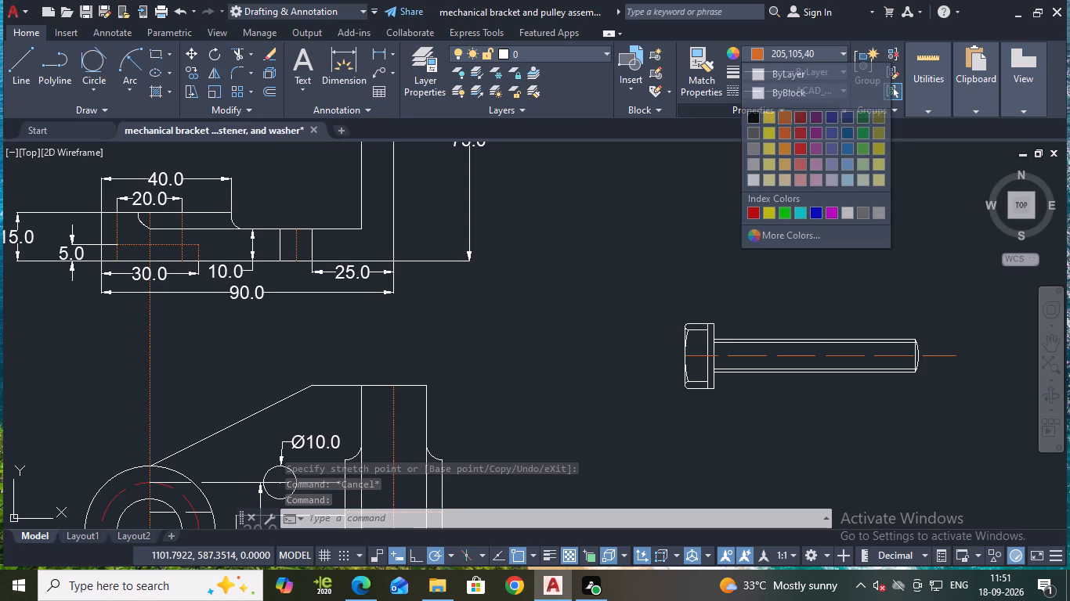
Move the complete fastener side view with its centreline closer to the bracket's lower view.
{"action": "scroll", "coordinate": [802, 265], "scroll_direction": "down", "scroll_amount": 2}
{"action": "middle_click_drag", "start_coordinate": [802, 265], "coordinate": [752, 250]}
{"action": "left_click_drag", "start_coordinate": [682, 245], "coordinate": [672, 242]}
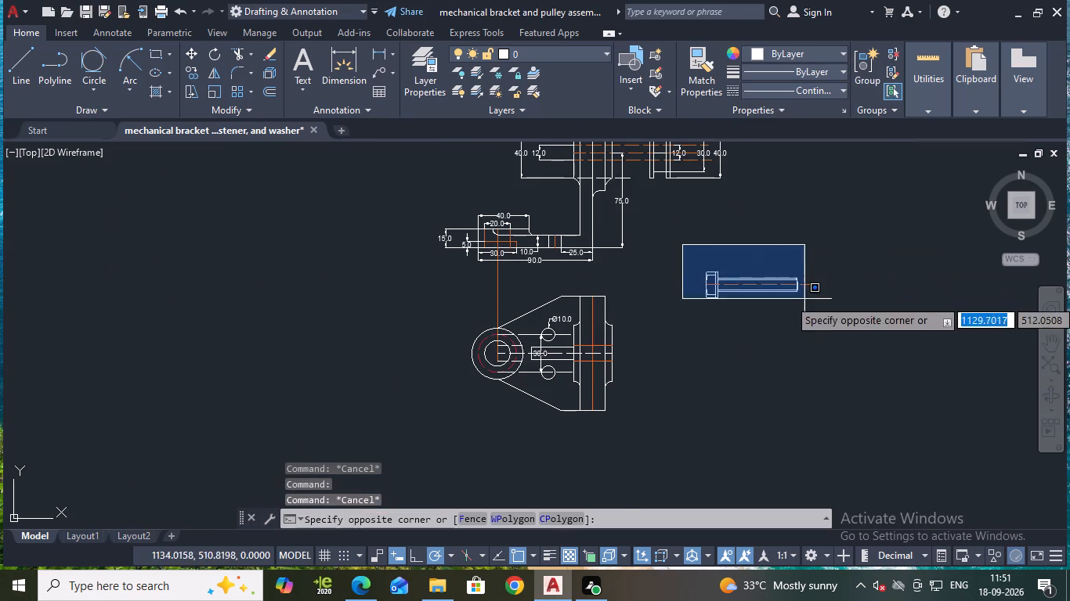
{"action": "left_click", "coordinate": [873, 343]}
{"action": "scroll", "coordinate": [826, 322], "scroll_direction": "up", "scroll_amount": 2}
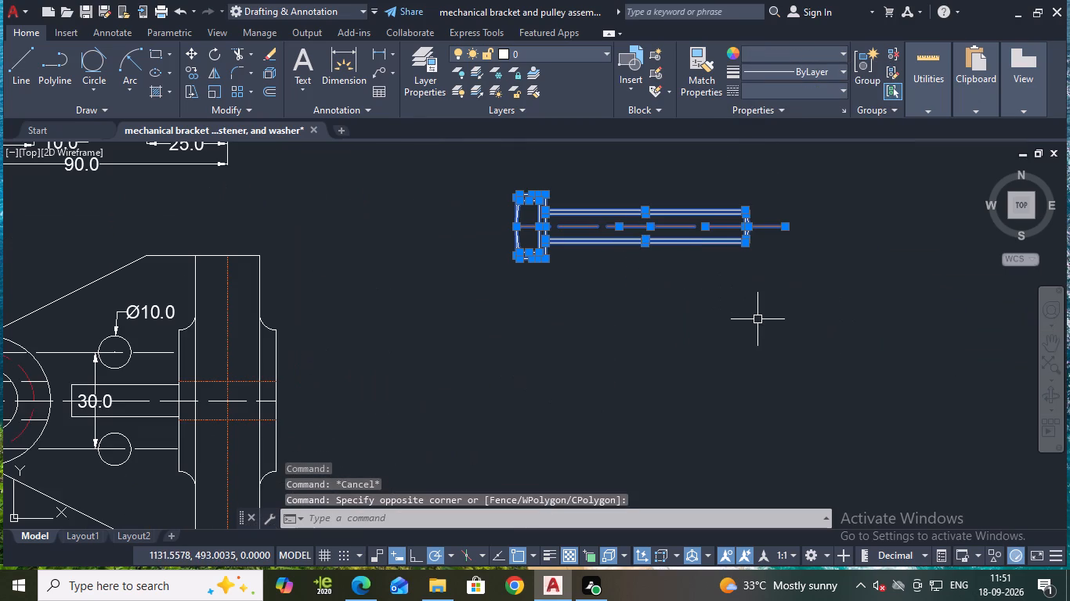
{"action": "key", "text": "m"}
{"action": "key", "text": "Return"}
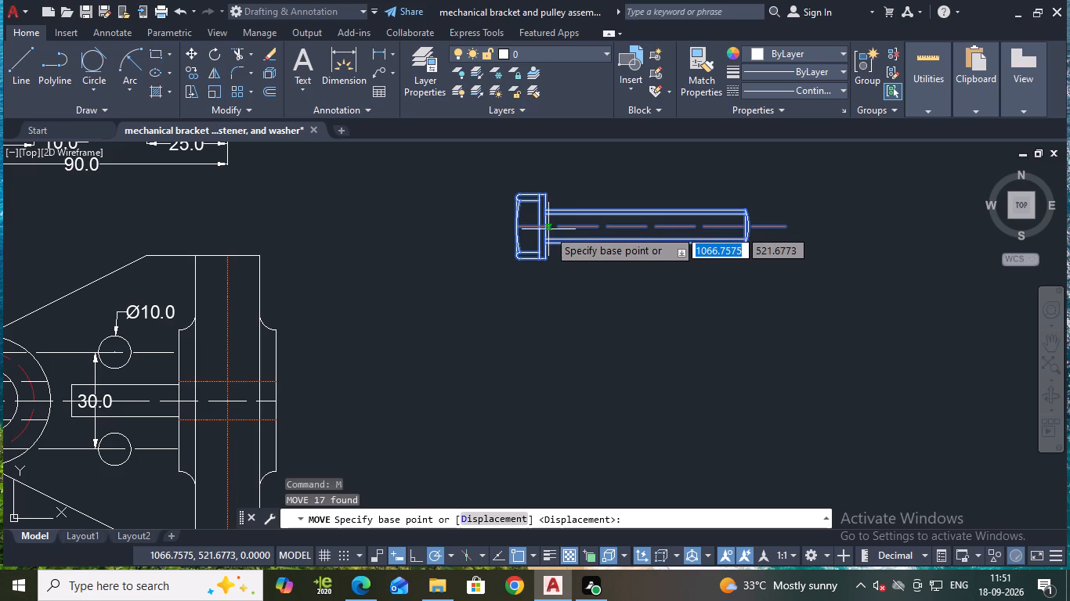
{"action": "left_click", "coordinate": [546, 229]}
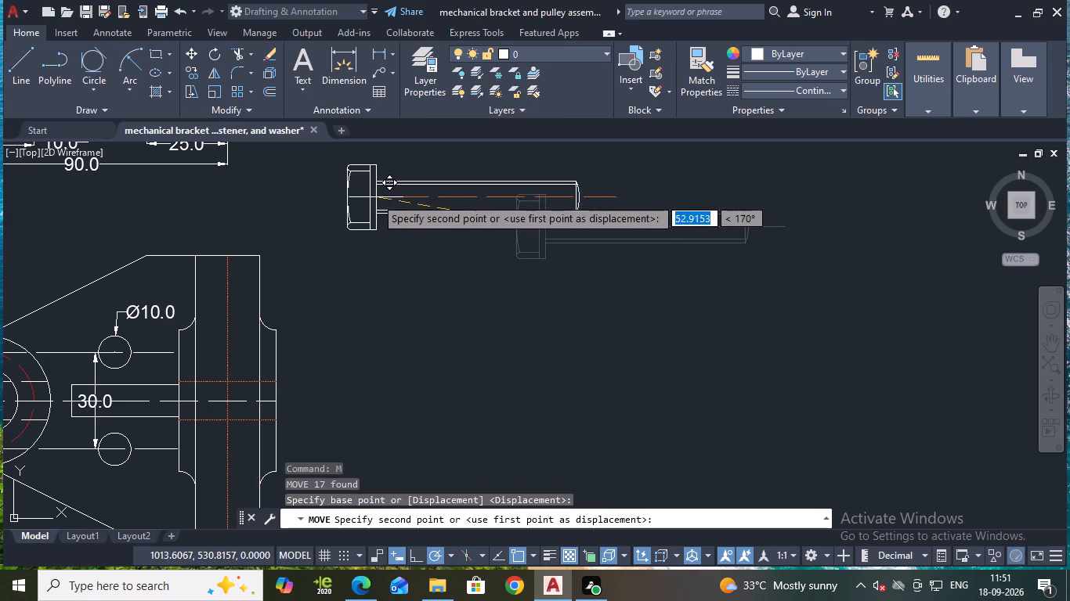
{"action": "left_click", "coordinate": [363, 198]}
{"action": "scroll", "coordinate": [616, 249], "scroll_direction": "down", "scroll_amount": 2}
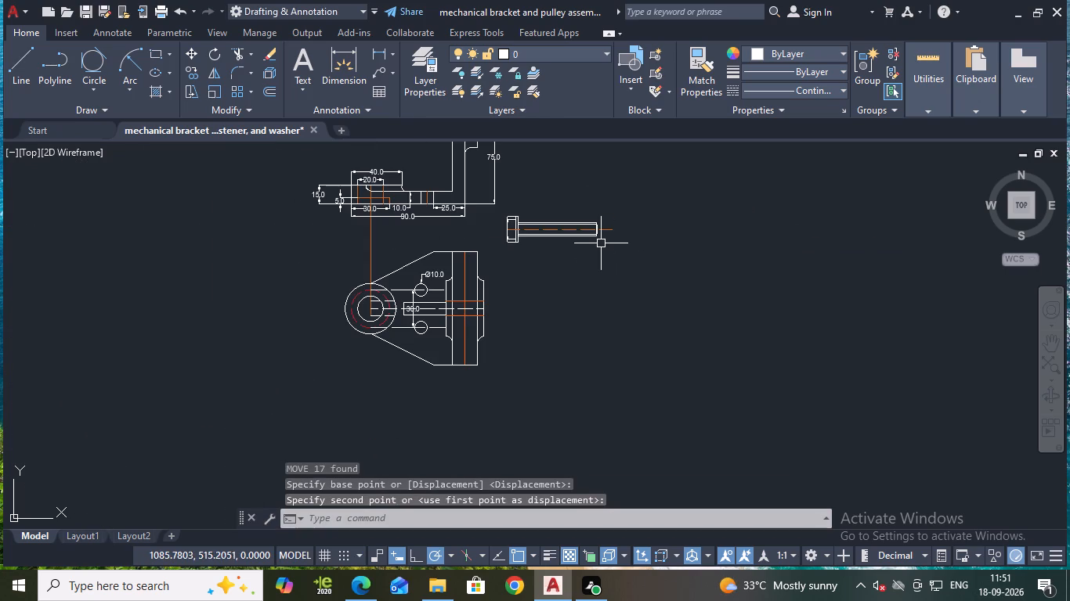
{"action": "middle_click_drag", "start_coordinate": [649, 246], "coordinate": [660, 280]}
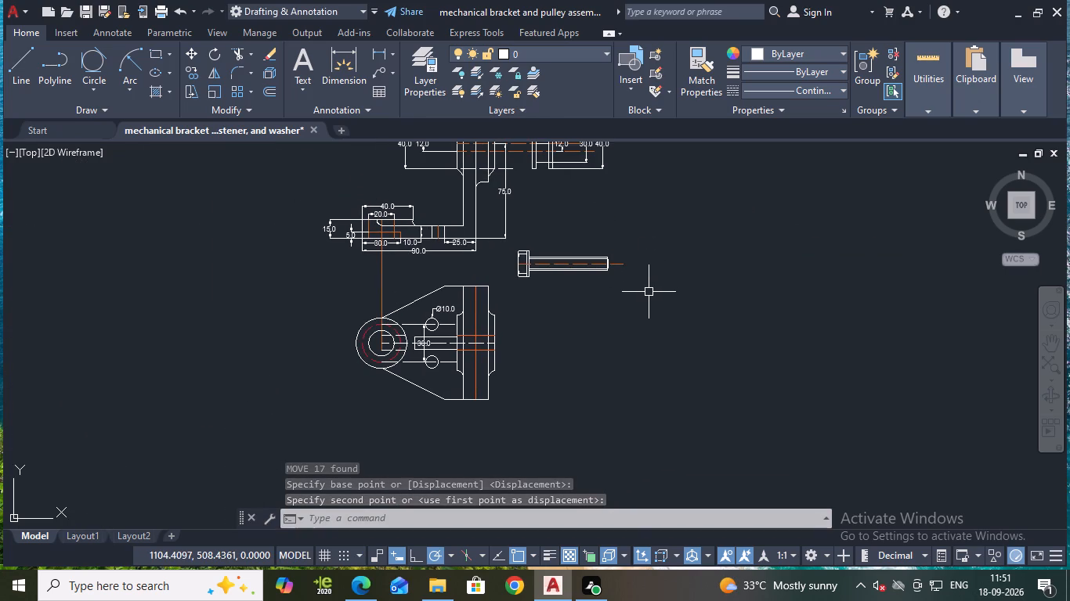
Copy the two vertical collar lines and the upper and lower edges of the fastener's head to just below the head.
{"action": "scroll", "coordinate": [569, 269], "scroll_direction": "up", "scroll_amount": 2}
{"action": "middle_click_drag", "start_coordinate": [504, 282], "coordinate": [527, 287]}
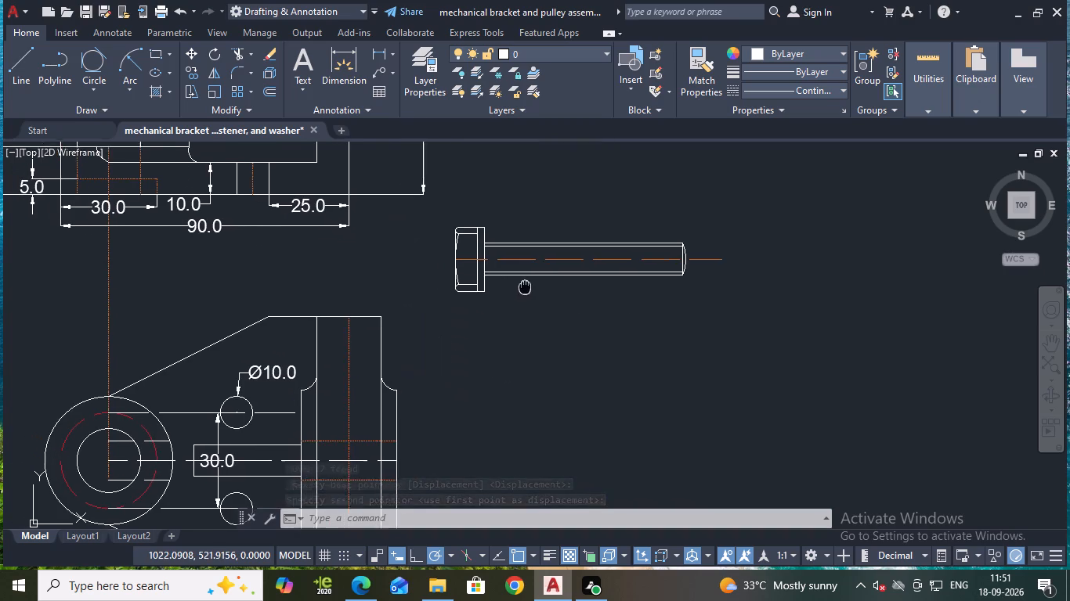
{"action": "middle_click_drag", "start_coordinate": [527, 287], "coordinate": [534, 286]}
{"action": "scroll", "coordinate": [472, 289], "scroll_direction": "up", "scroll_amount": 2}
{"action": "scroll", "coordinate": [472, 291], "scroll_direction": "down", "scroll_amount": 1}
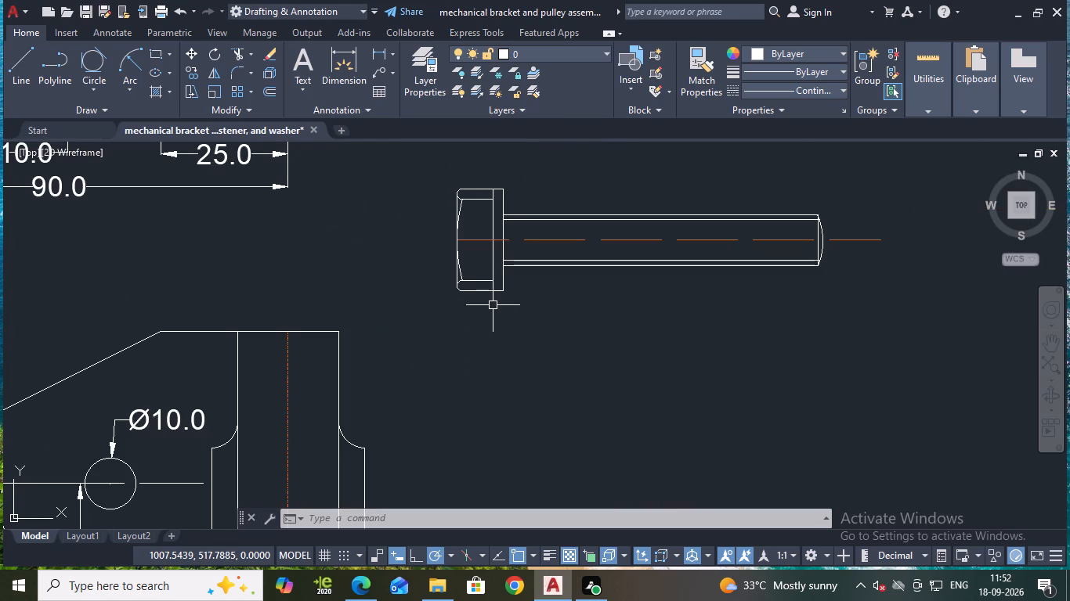
{"action": "middle_click_drag", "start_coordinate": [476, 308], "coordinate": [452, 277]}
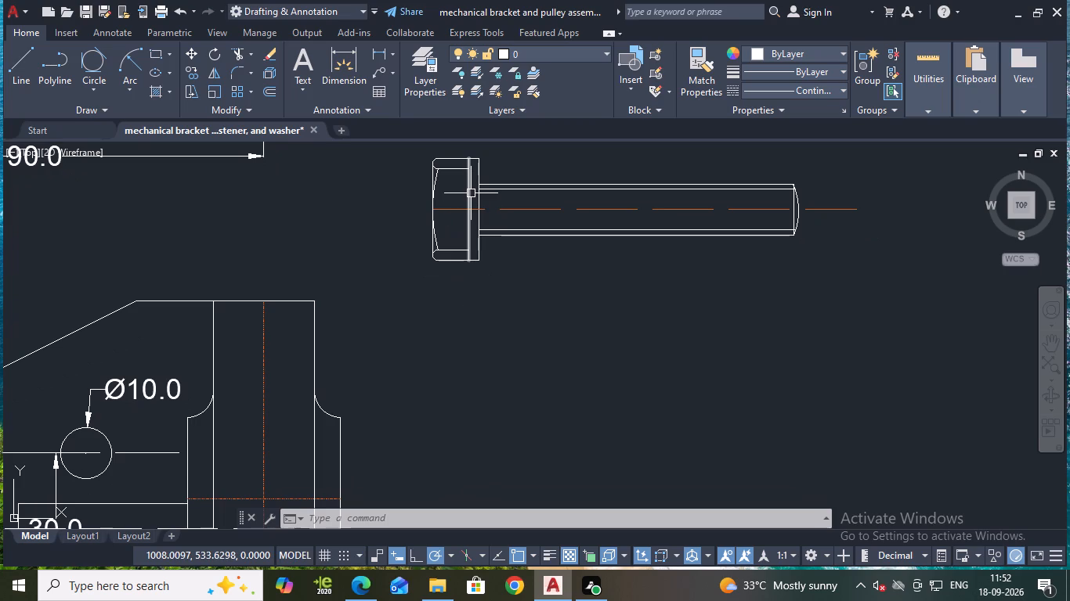
{"action": "left_click", "coordinate": [471, 193]}
{"action": "left_click", "coordinate": [479, 185]}
{"action": "scroll", "coordinate": [479, 185], "scroll_direction": "up", "scroll_amount": 2}
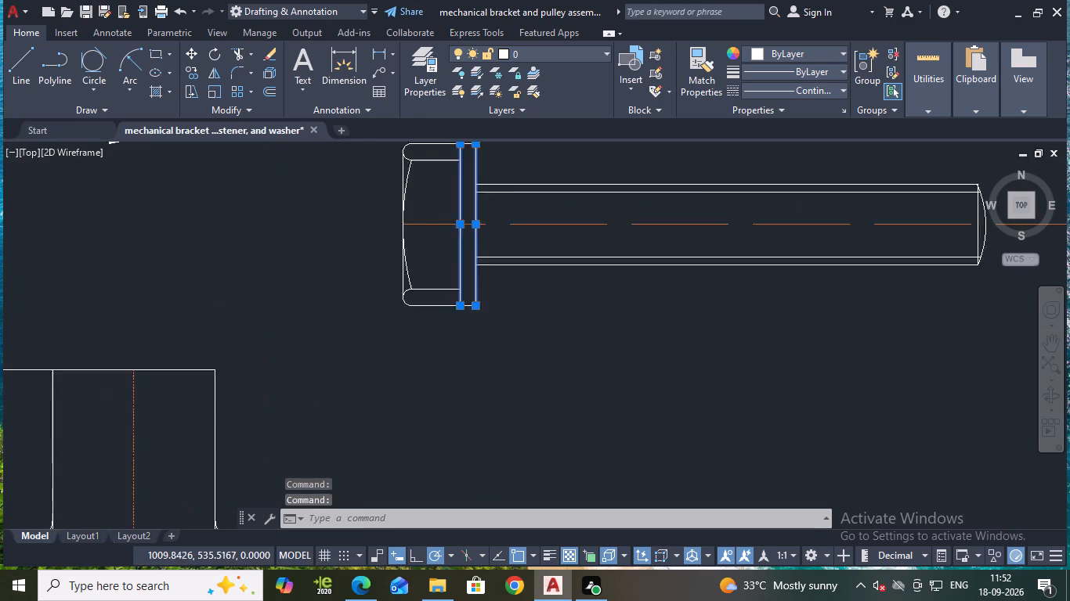
{"action": "left_click", "coordinate": [457, 377]}
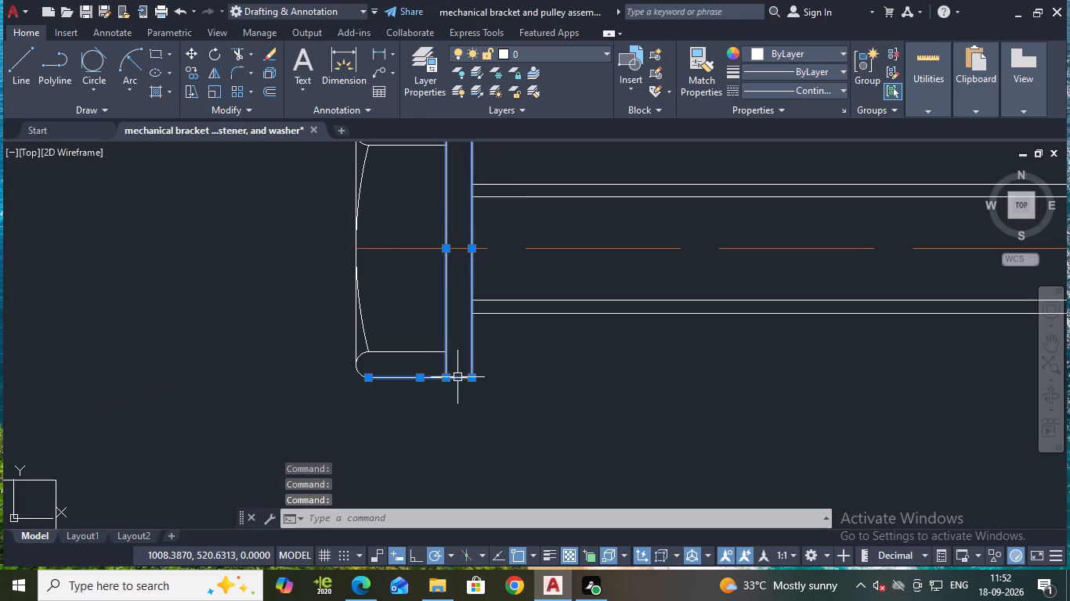
{"action": "scroll", "coordinate": [496, 177], "scroll_direction": "down", "scroll_amount": 1}
{"action": "middle_click_drag", "start_coordinate": [496, 177], "coordinate": [496, 207]}
{"action": "scroll", "coordinate": [482, 177], "scroll_direction": "up", "scroll_amount": 2}
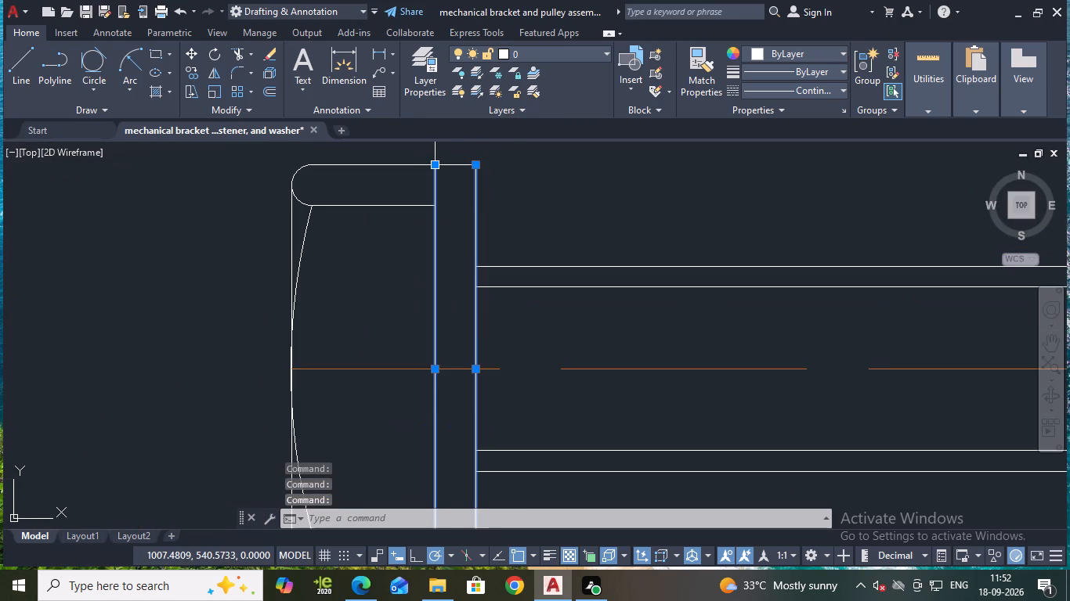
{"action": "left_click", "coordinate": [454, 162]}
{"action": "type", "text": "co"}
{"action": "key", "text": "Return"}
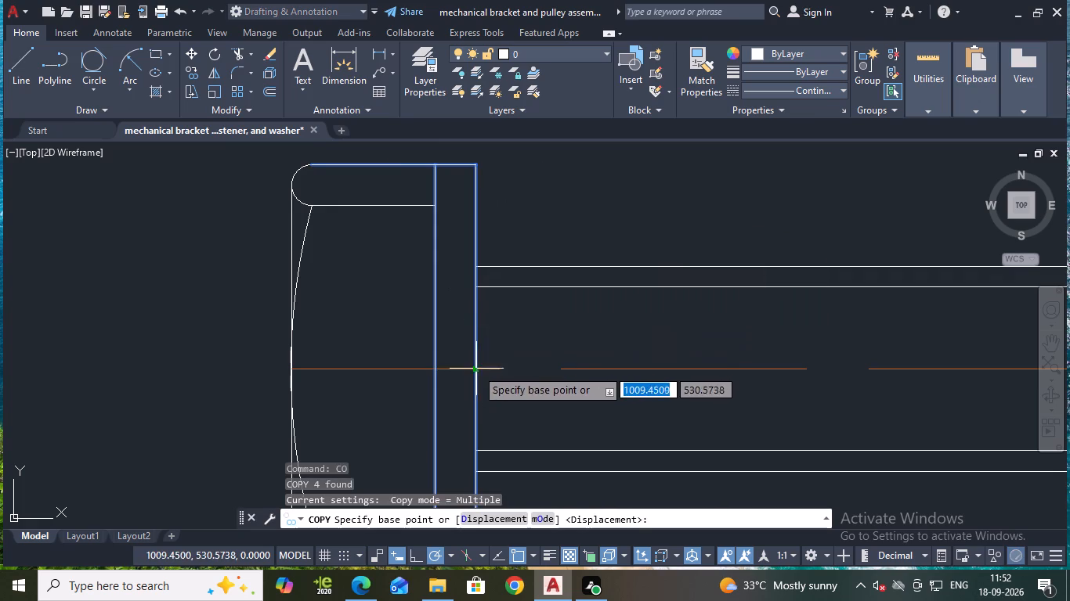
{"action": "left_click", "coordinate": [477, 369]}
{"action": "scroll", "coordinate": [487, 353], "scroll_direction": "down", "scroll_amount": 3}
{"action": "middle_click_drag", "start_coordinate": [455, 417], "coordinate": [483, 210]}
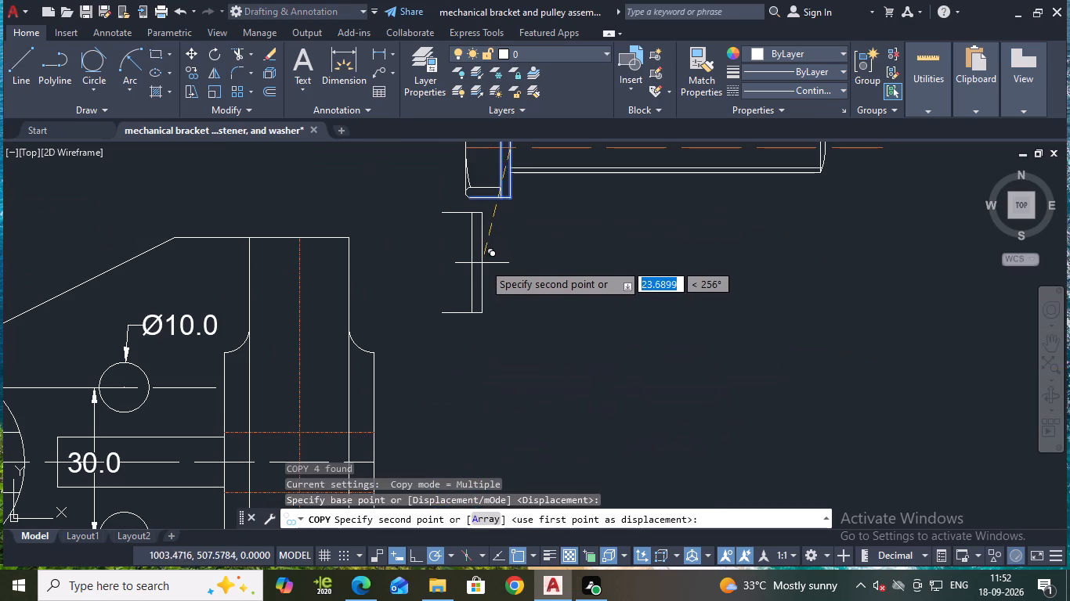
{"action": "left_click", "coordinate": [484, 280]}
{"action": "key", "text": "Escape"}
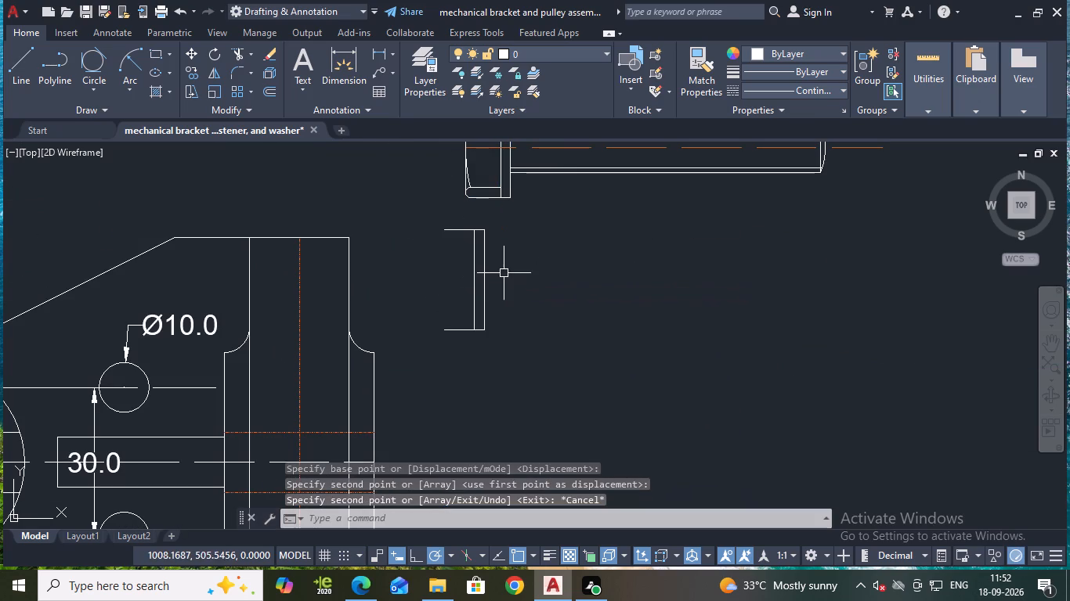
Trim the two horizontal stubs projecting from the copied lines, leaving a narrow closed washer rectangle.
{"action": "key", "text": "t"}
{"action": "key", "text": "r"}
{"action": "key", "text": "Return"}
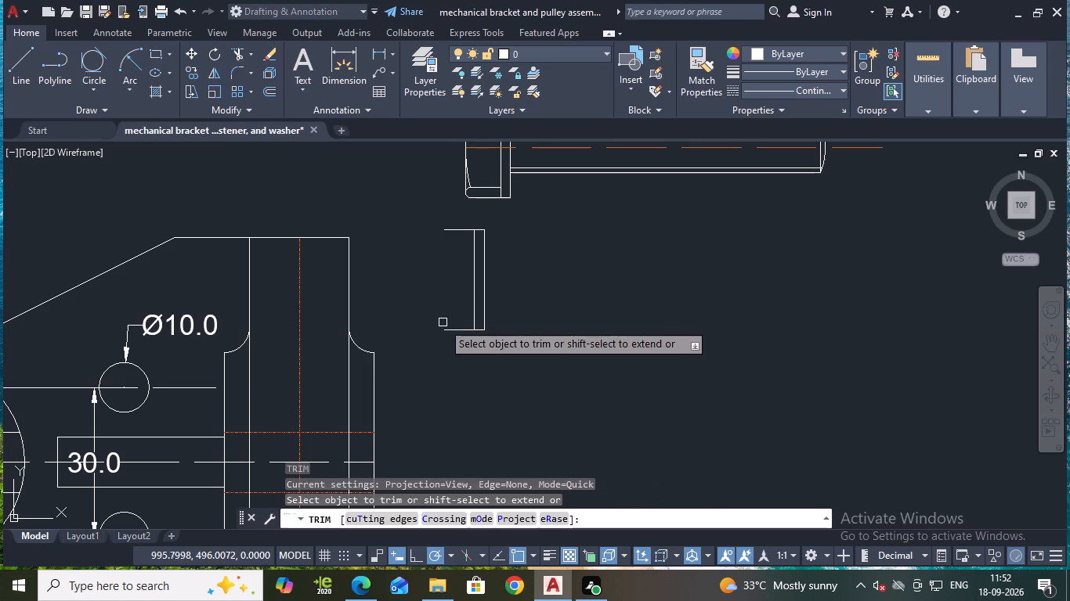
{"action": "left_click", "coordinate": [457, 326]}
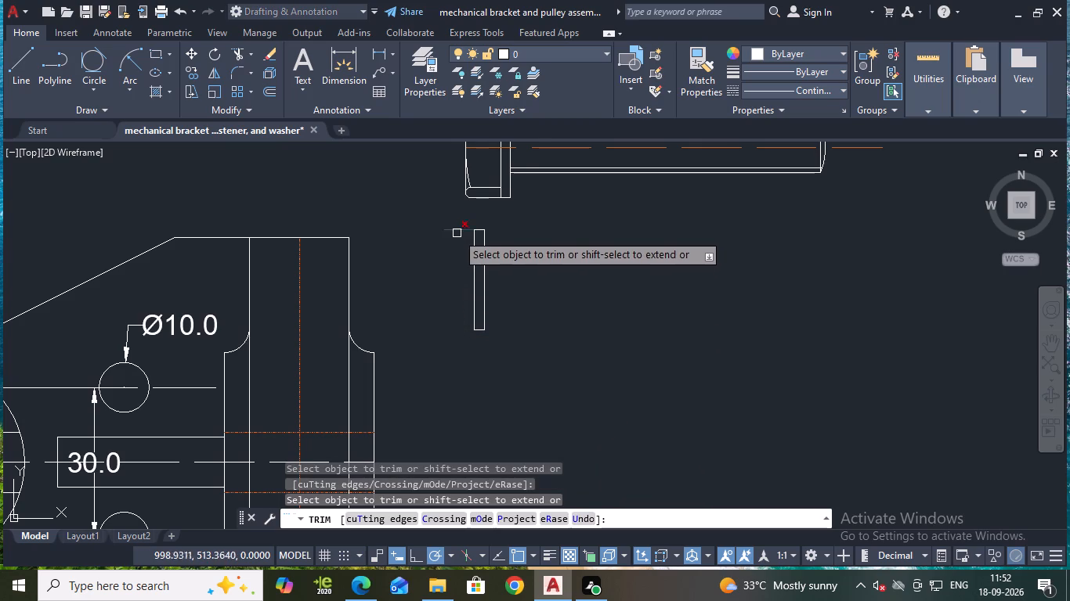
{"action": "left_click", "coordinate": [457, 232]}
{"action": "key", "text": "Escape"}
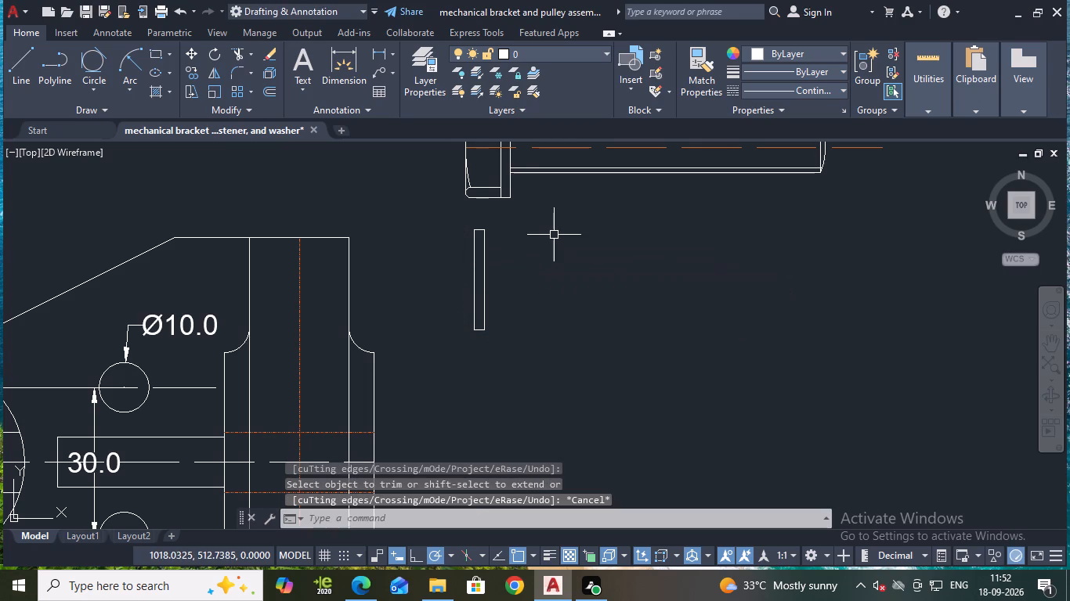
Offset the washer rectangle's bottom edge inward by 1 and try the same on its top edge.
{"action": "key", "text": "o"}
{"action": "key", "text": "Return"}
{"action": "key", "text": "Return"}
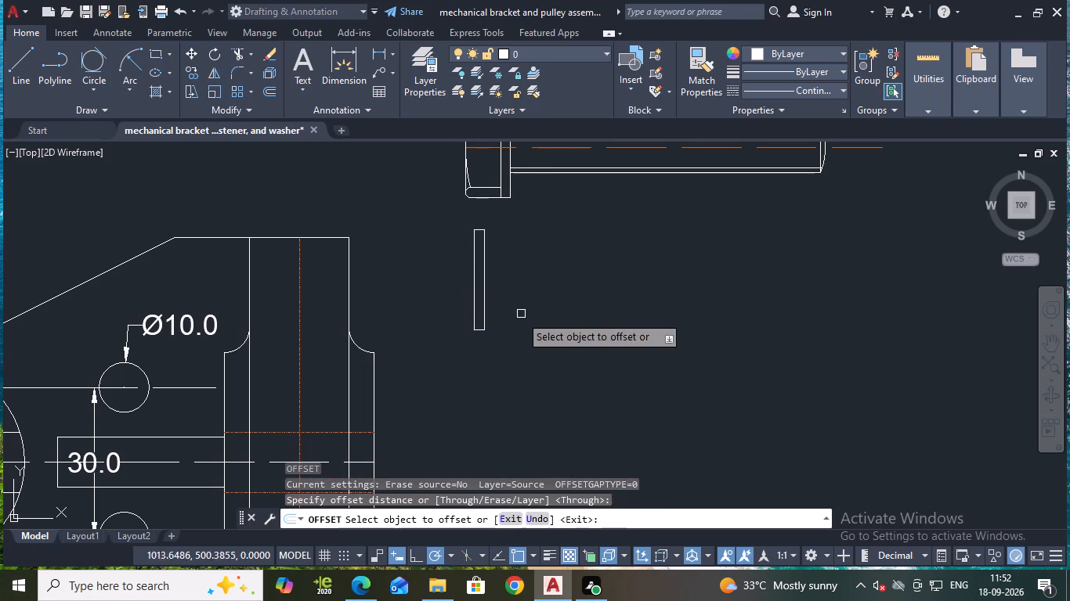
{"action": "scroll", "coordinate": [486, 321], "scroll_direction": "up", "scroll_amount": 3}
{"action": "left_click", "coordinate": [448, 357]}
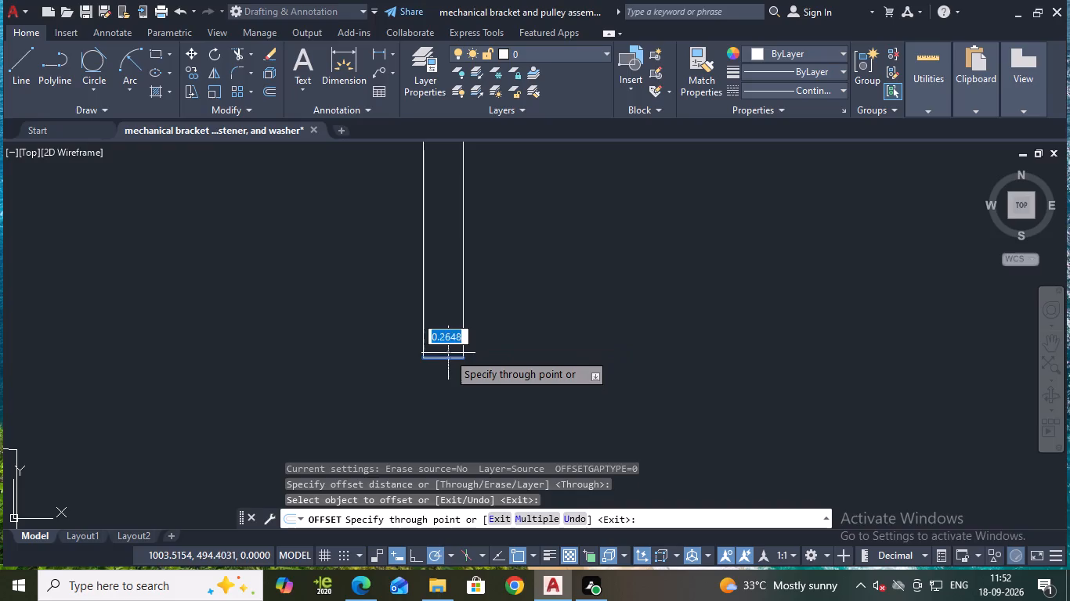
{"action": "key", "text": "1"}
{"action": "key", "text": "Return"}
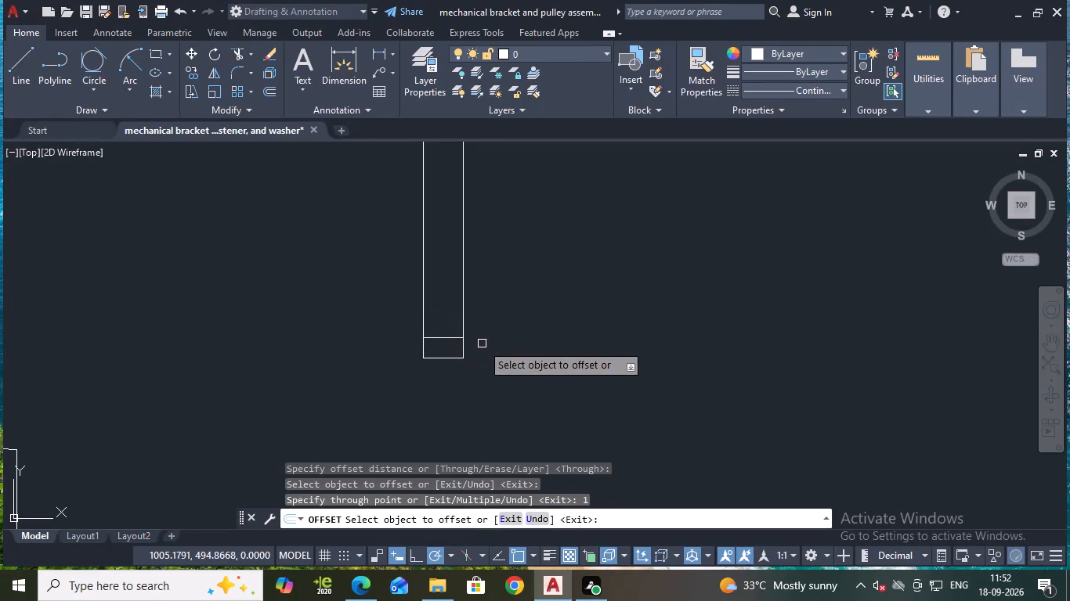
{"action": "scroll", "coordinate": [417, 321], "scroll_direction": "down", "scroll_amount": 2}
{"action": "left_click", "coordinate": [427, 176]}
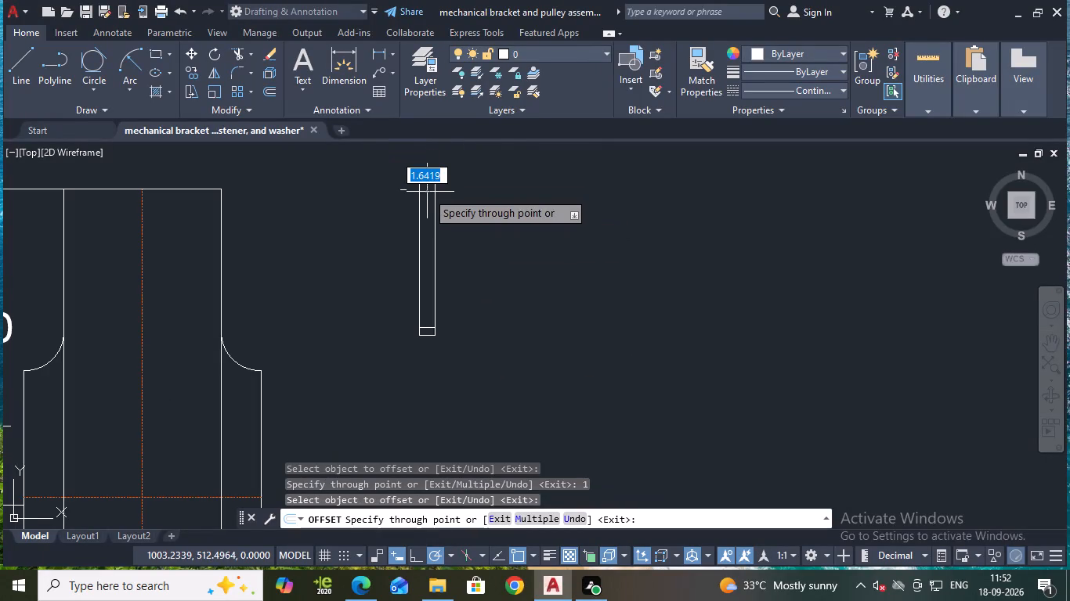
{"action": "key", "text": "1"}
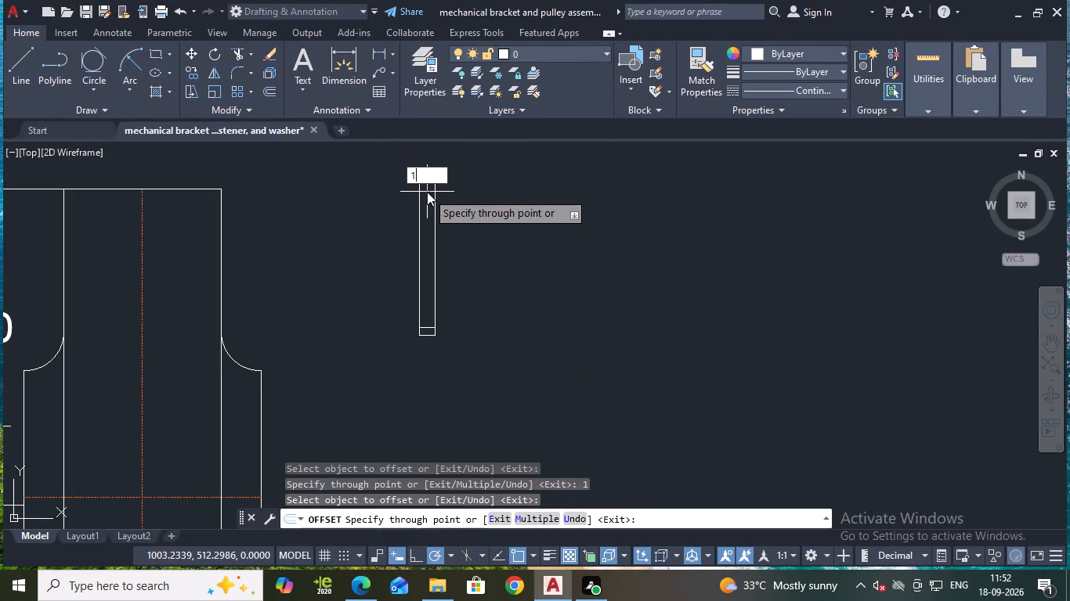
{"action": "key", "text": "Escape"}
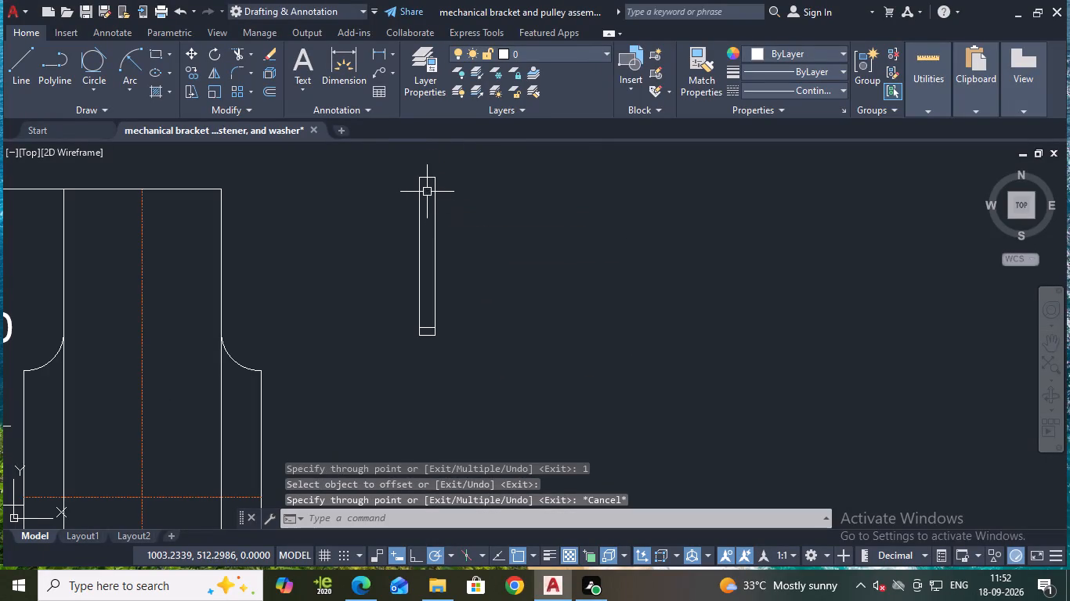
Offset the washer rectangle's top and bottom edges inward by 5 each to mark the washer's hole.
{"action": "key", "text": "space"}
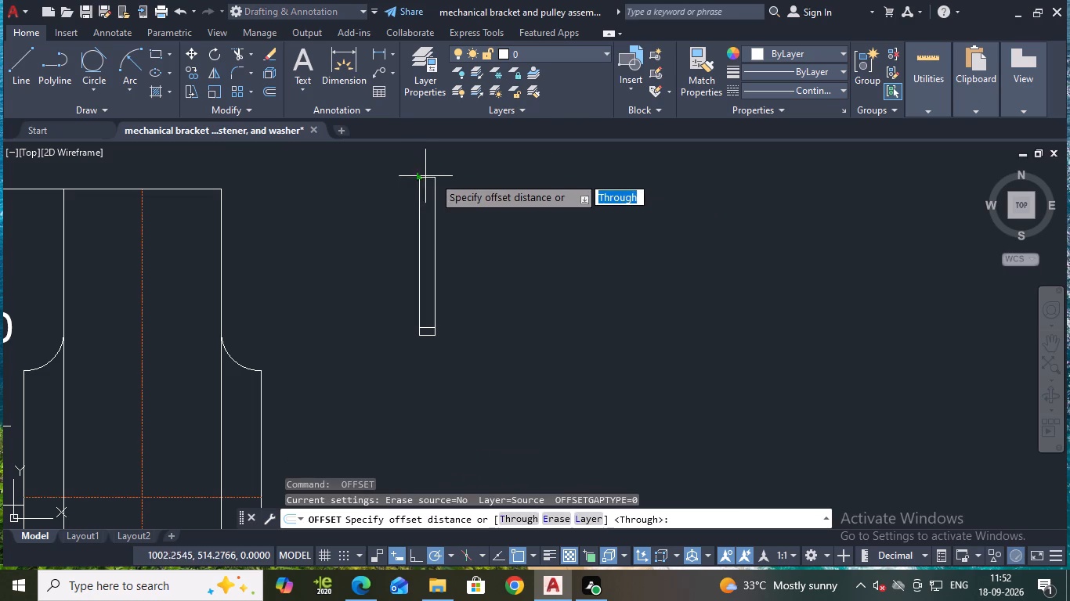
{"action": "key", "text": "Return"}
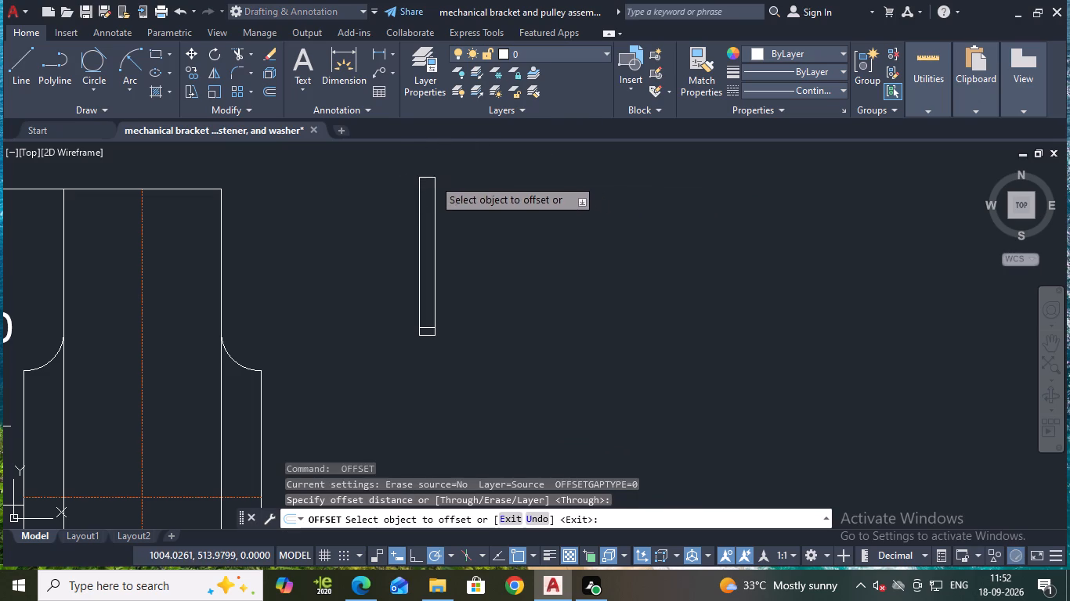
{"action": "left_click", "coordinate": [433, 178]}
{"action": "key", "text": "5"}
{"action": "key", "text": "Return"}
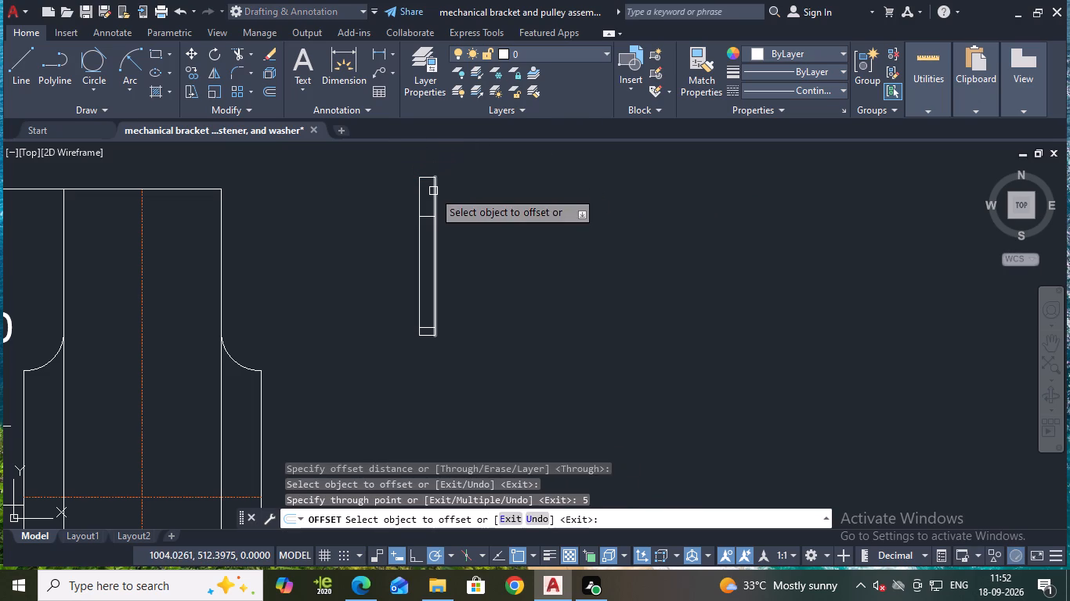
{"action": "scroll", "coordinate": [504, 282], "scroll_direction": "up", "scroll_amount": 2}
{"action": "key", "text": "Escape"}
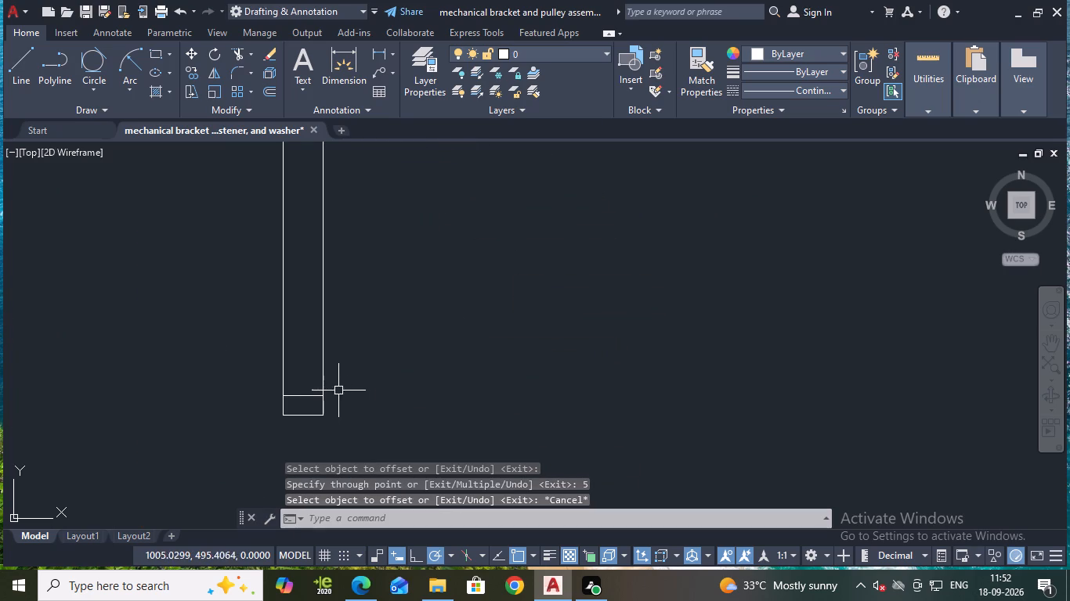
{"action": "key", "text": "o"}
{"action": "key", "text": "Return"}
{"action": "key", "text": "Return"}
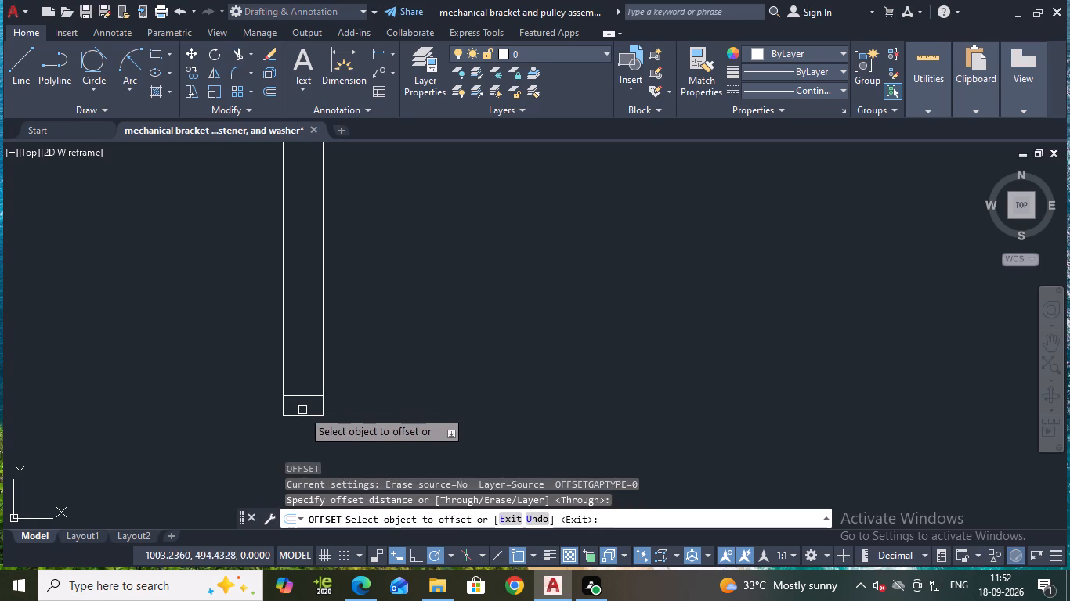
{"action": "left_click", "coordinate": [302, 413]}
{"action": "key", "text": "5"}
{"action": "key", "text": "Return"}
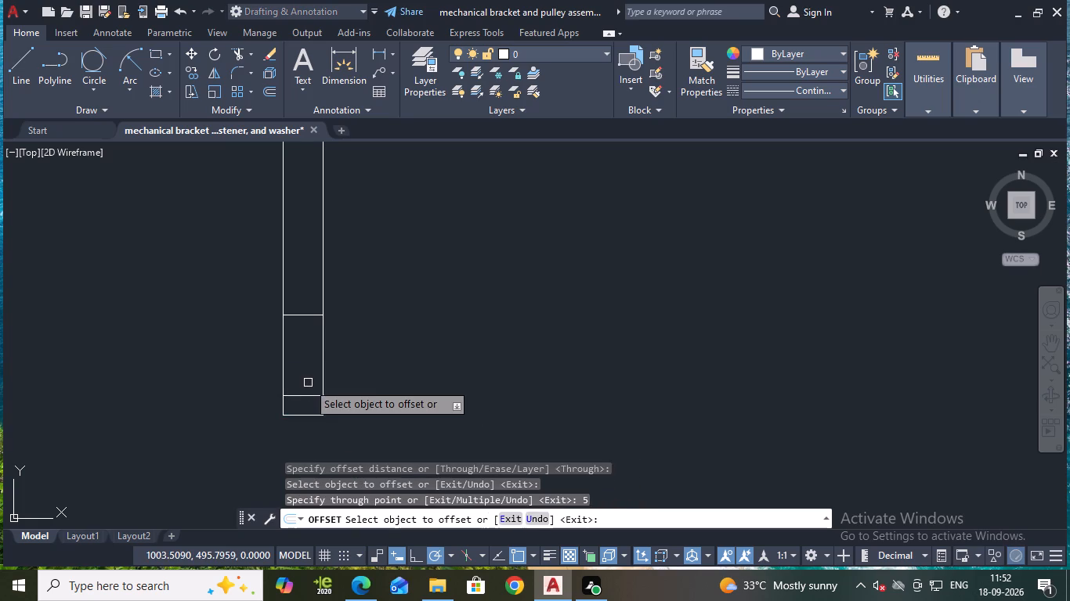
{"action": "key", "text": "Escape"}
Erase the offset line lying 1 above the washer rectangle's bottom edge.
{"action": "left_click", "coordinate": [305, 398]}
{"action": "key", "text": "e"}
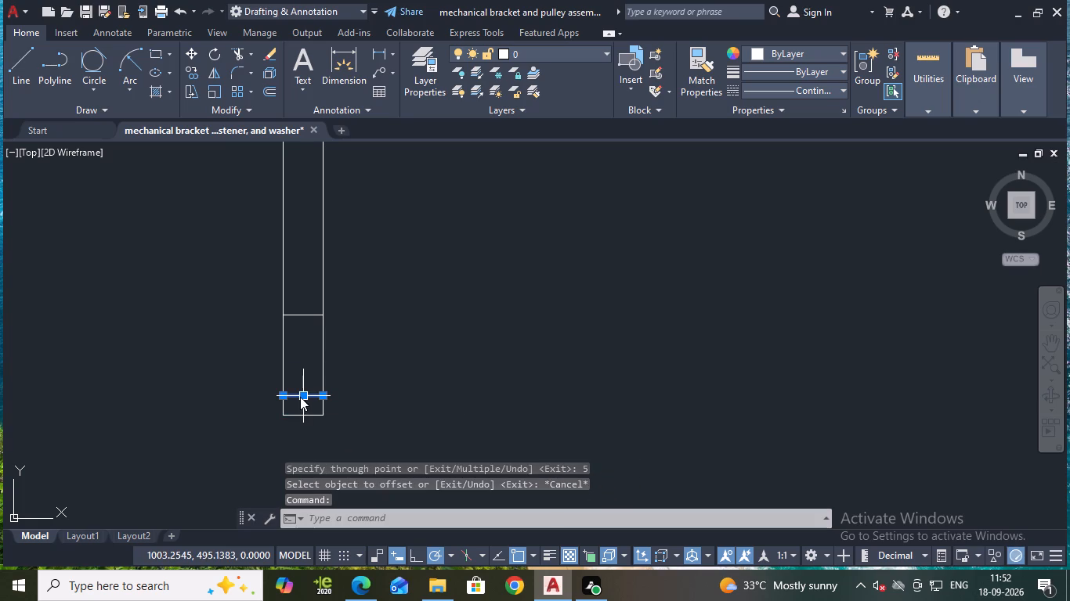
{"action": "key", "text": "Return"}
Save the drawing with the fastener and washer side views.
{"action": "scroll", "coordinate": [281, 388], "scroll_direction": "down", "scroll_amount": 3}
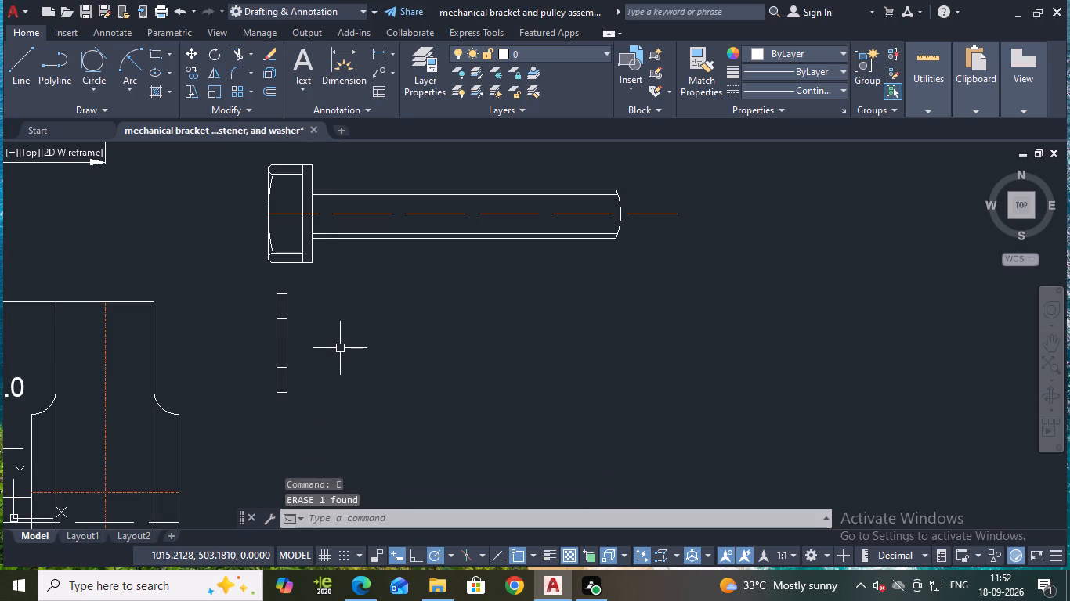
{"action": "key", "text": "ctrl+s"}
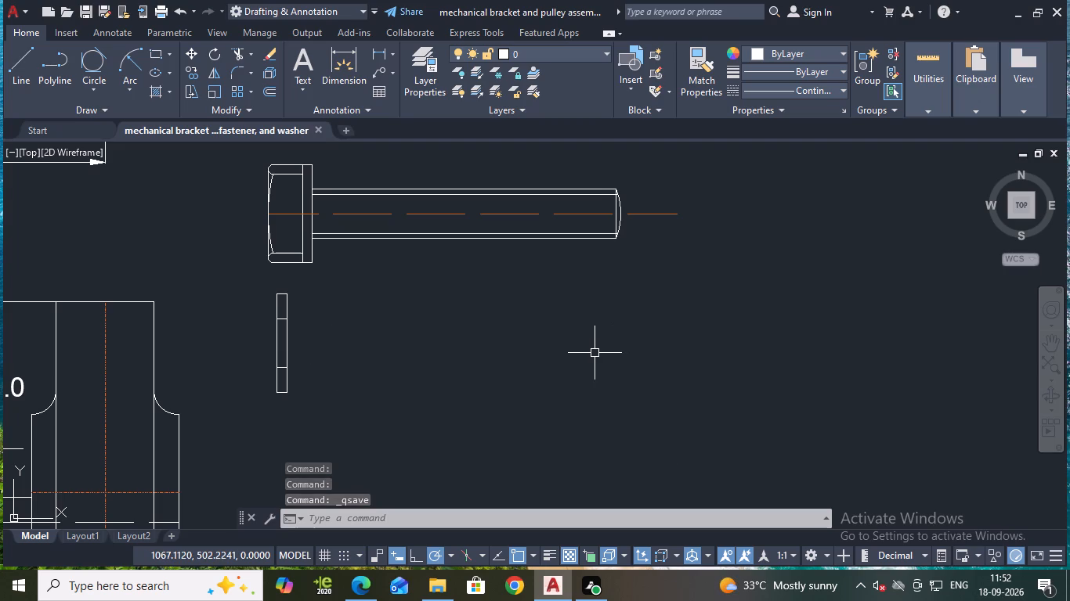
{"action": "scroll", "coordinate": [578, 364], "scroll_direction": "down", "scroll_amount": 2}
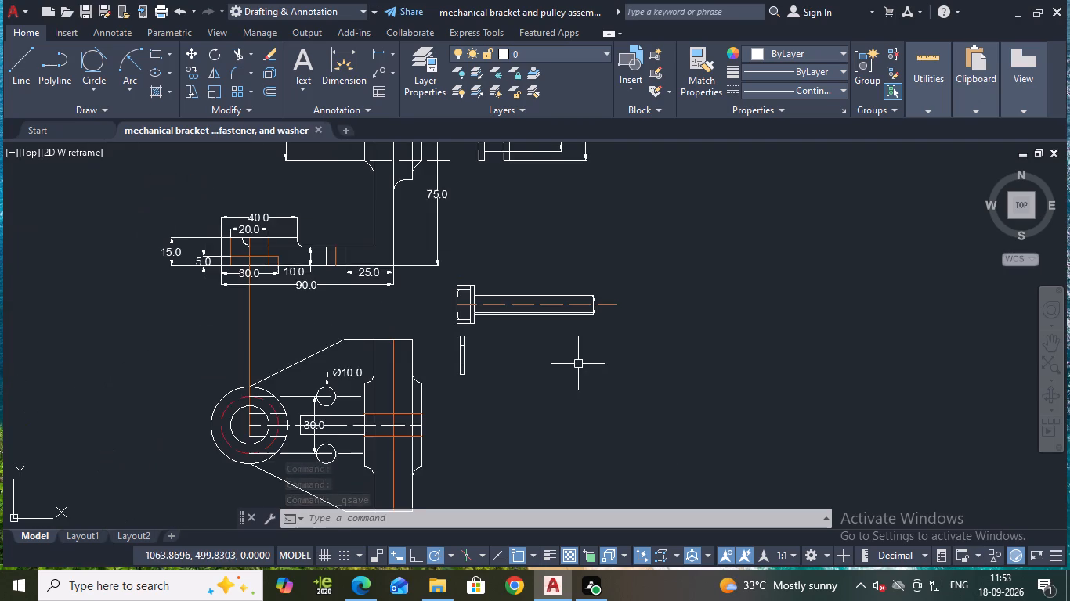
{"action": "scroll", "coordinate": [617, 368], "scroll_direction": "down", "scroll_amount": 1}
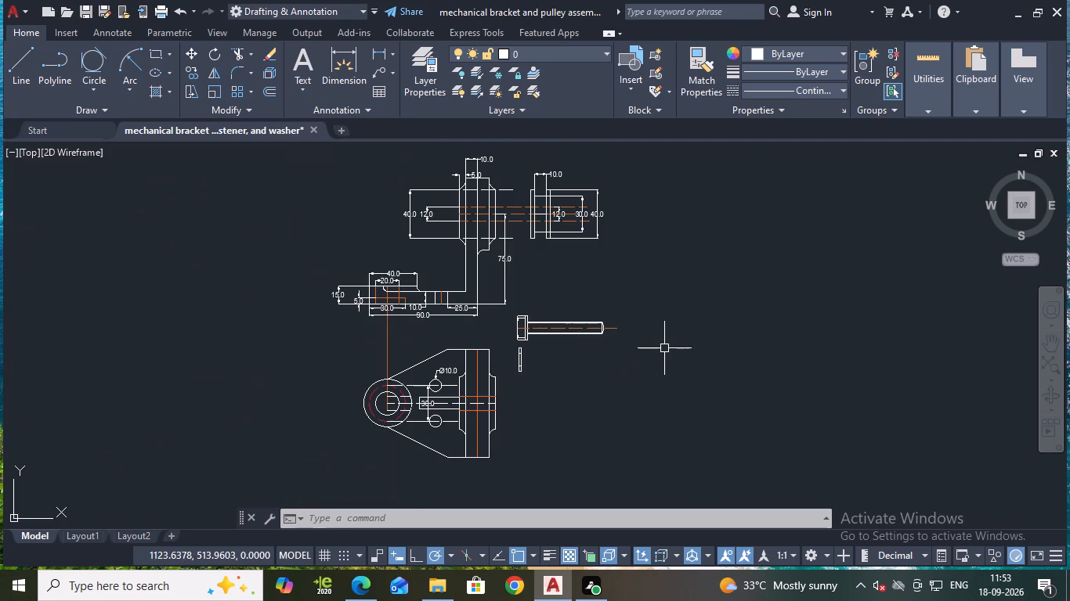
{"action": "key", "text": "ctrl+s"}
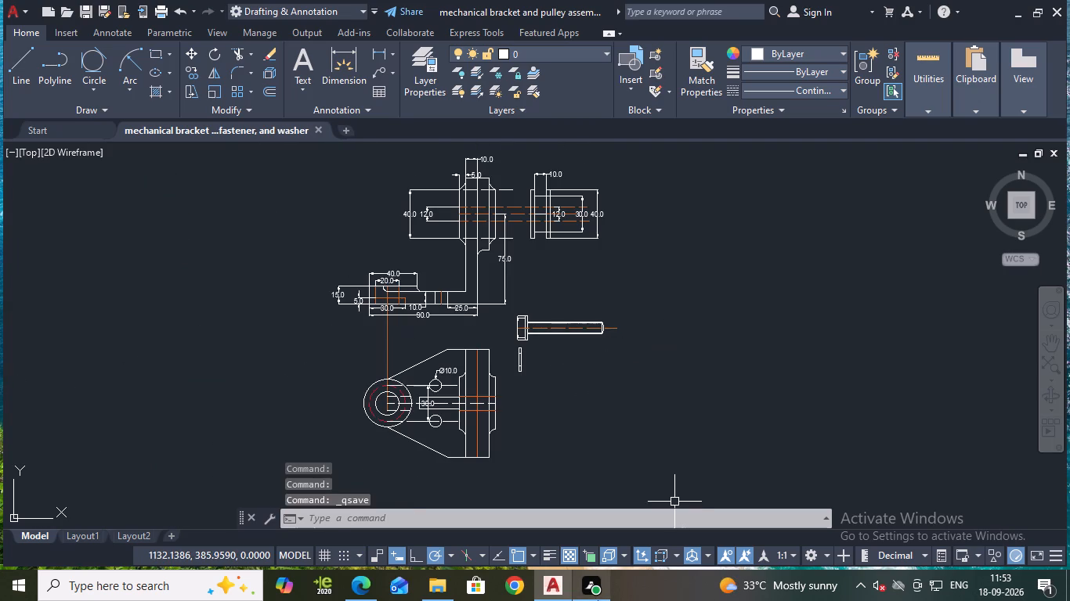
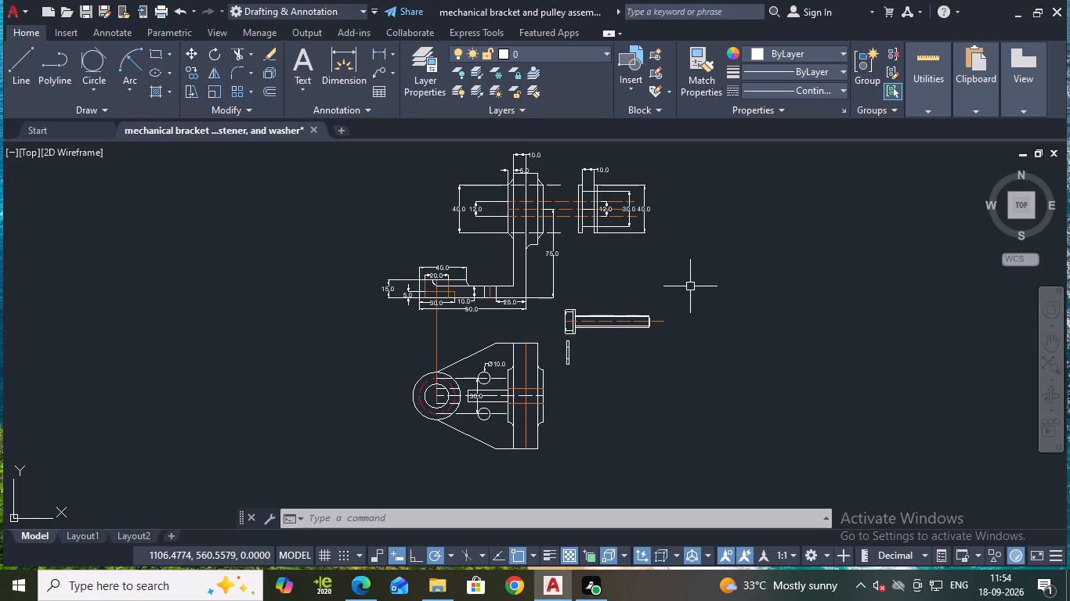
Add a linear dimension below the bolt for its length from the head's underside to the shank tip, and save the drawing.
{"action": "scroll", "coordinate": [616, 321], "scroll_direction": "up", "scroll_amount": 2}
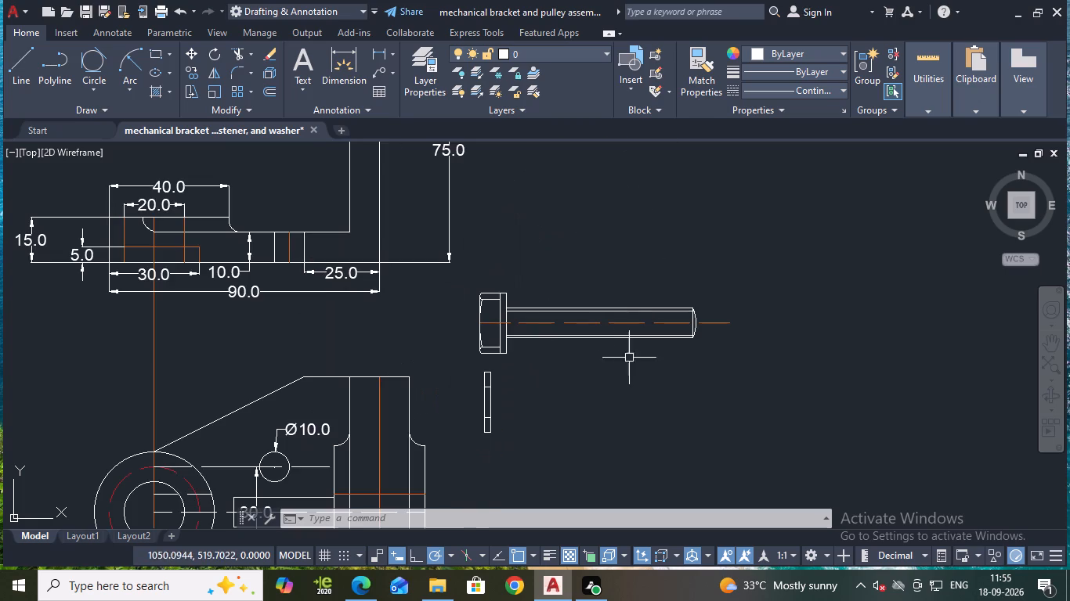
{"action": "middle_click_drag", "start_coordinate": [581, 408], "coordinate": [594, 372]}
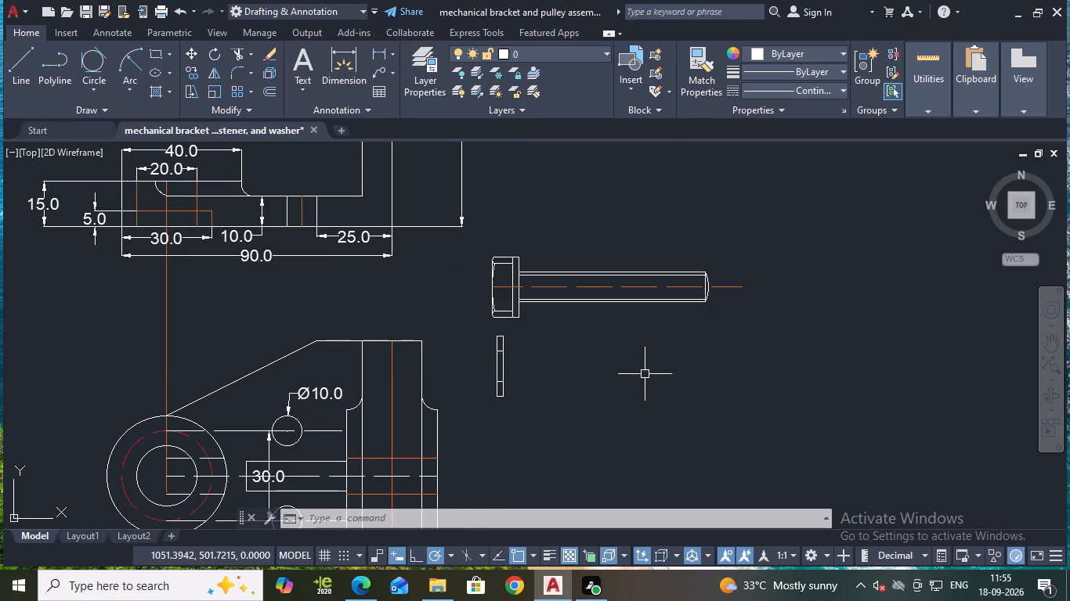
{"action": "left_click", "coordinate": [378, 47]}
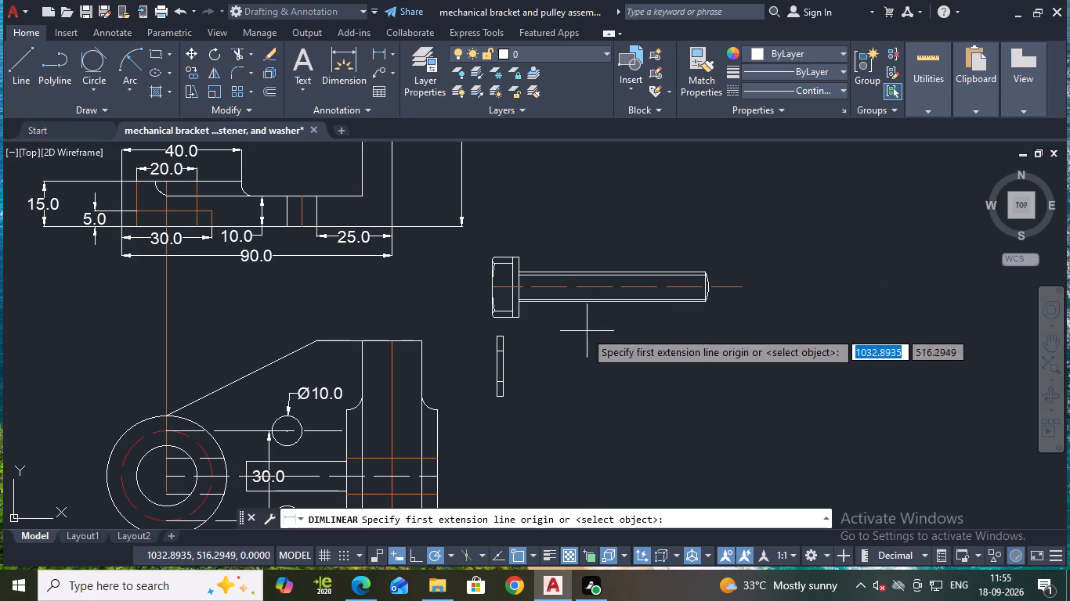
{"action": "left_click", "coordinate": [520, 316]}
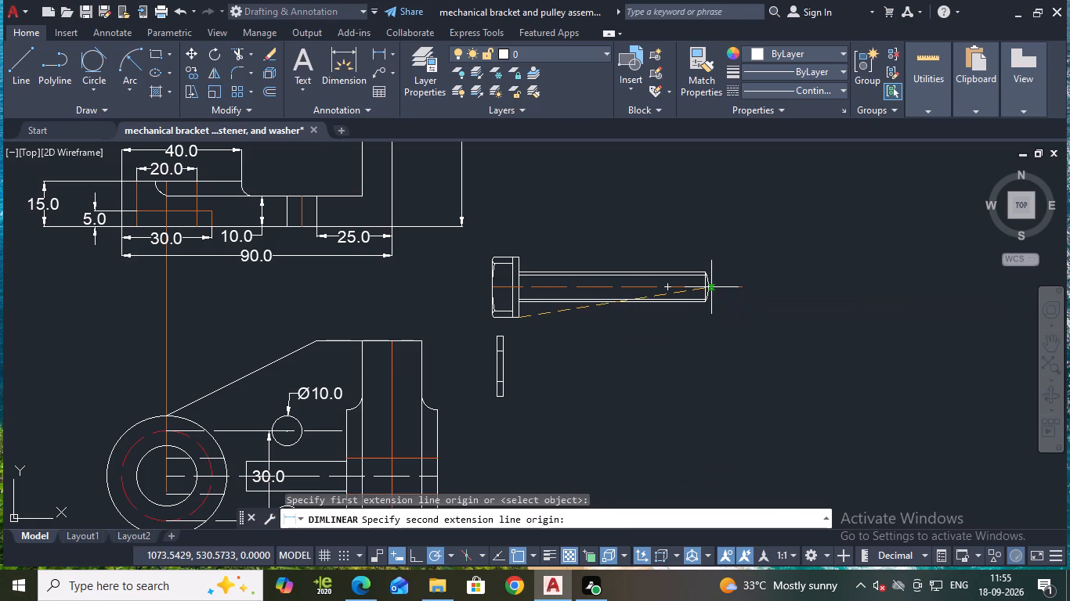
{"action": "scroll", "coordinate": [711, 286], "scroll_direction": "up", "scroll_amount": 2}
{"action": "left_click", "coordinate": [699, 286]}
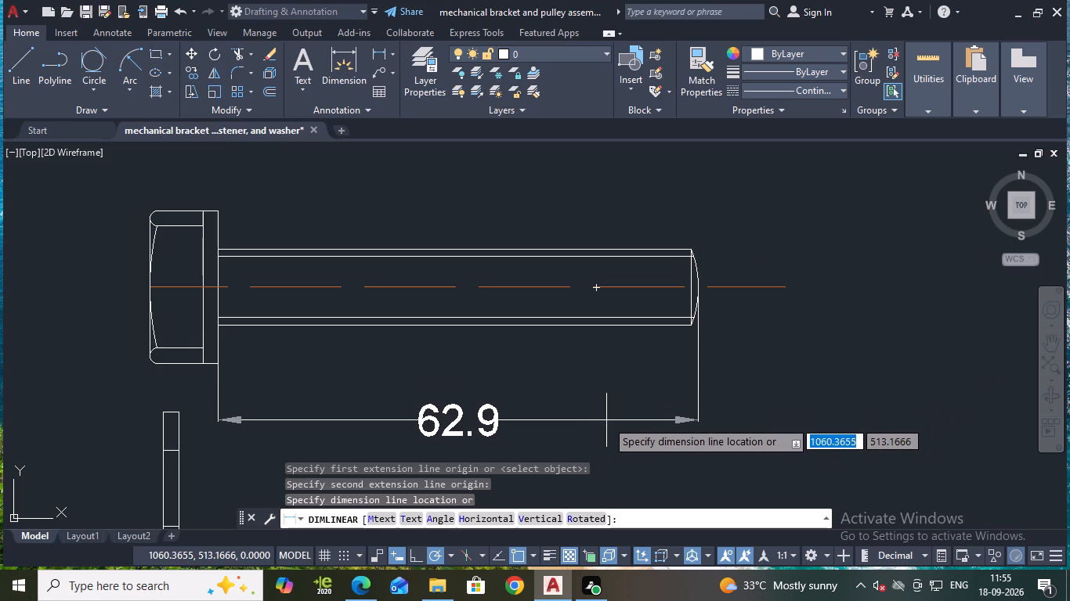
{"action": "left_click", "coordinate": [606, 420]}
{"action": "scroll", "coordinate": [609, 416], "scroll_direction": "down", "scroll_amount": 1}
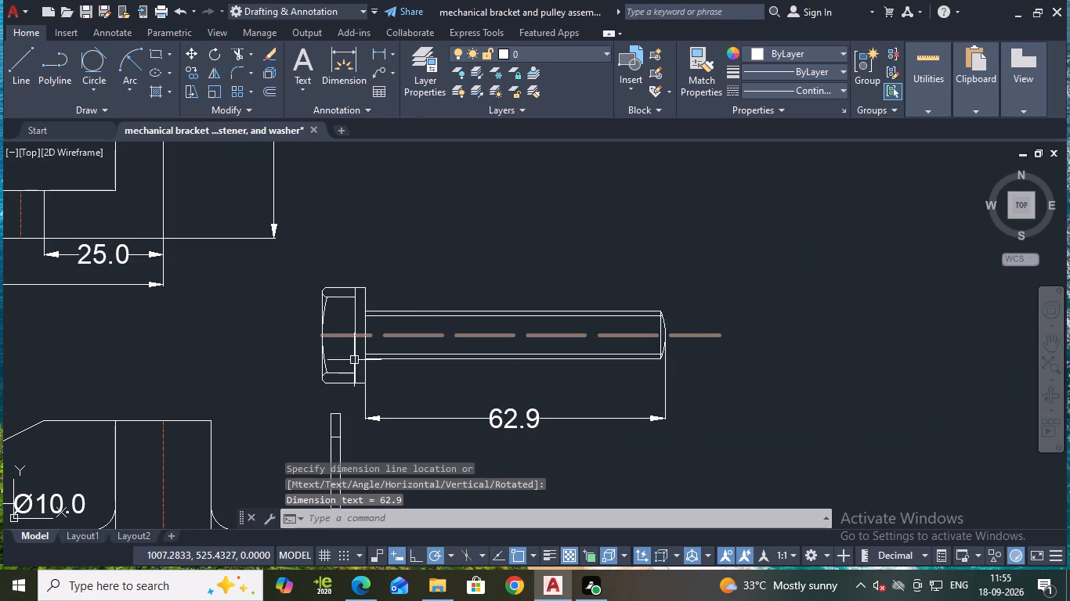
{"action": "scroll", "coordinate": [438, 304], "scroll_direction": "down", "scroll_amount": 2}
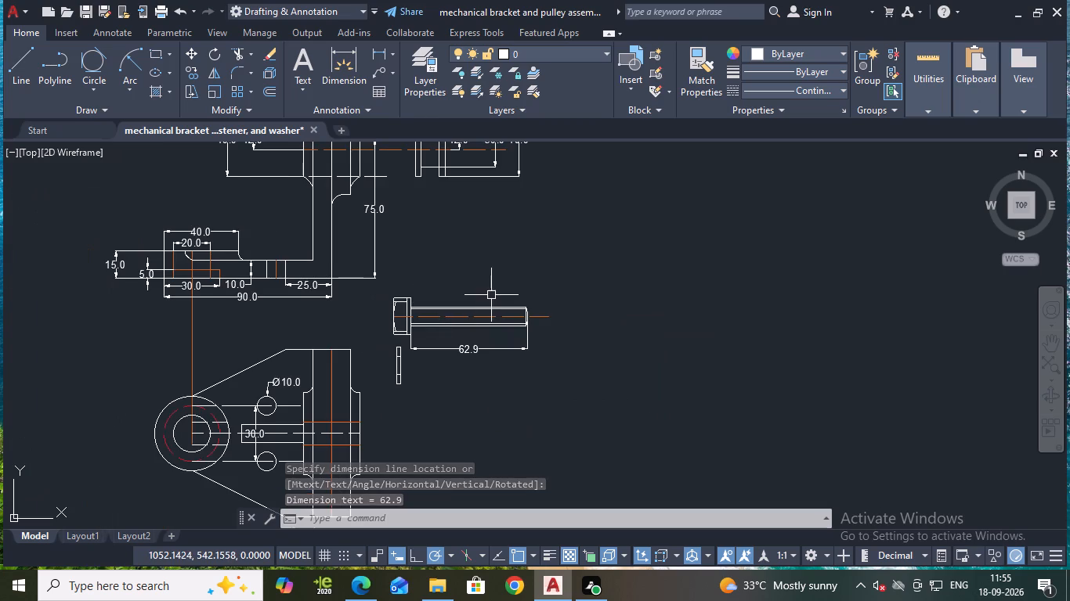
{"action": "middle_click_drag", "start_coordinate": [497, 295], "coordinate": [530, 308]}
{"action": "key", "text": "ctrl+s"}
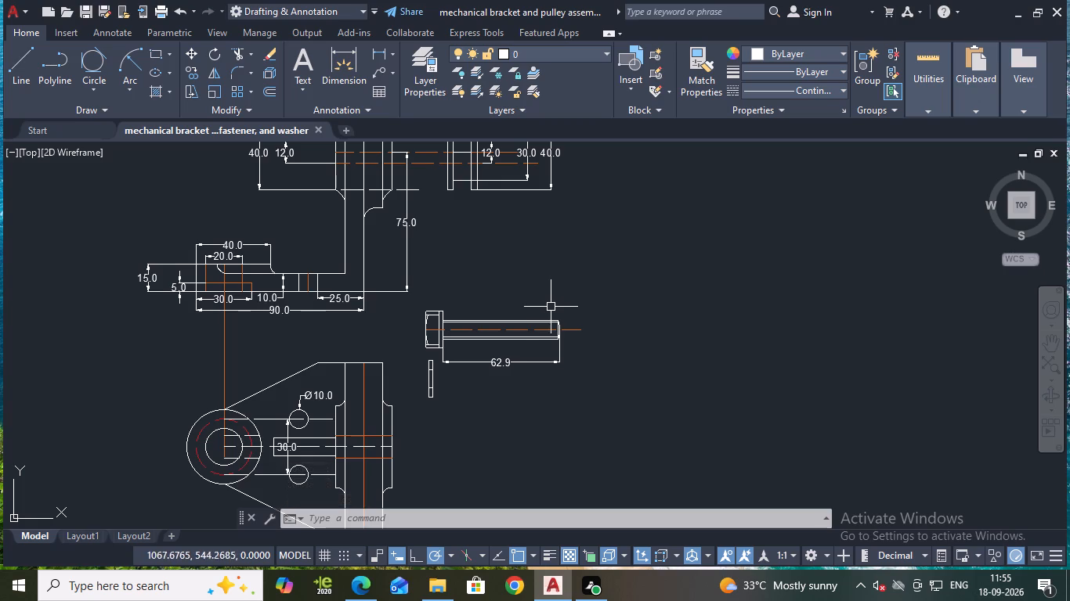
Add a horizontal linear dimension for the thickness of the bracket's vertical web, just above the base plate in the front view.
{"action": "middle_click_drag", "start_coordinate": [566, 279], "coordinate": [555, 334]}
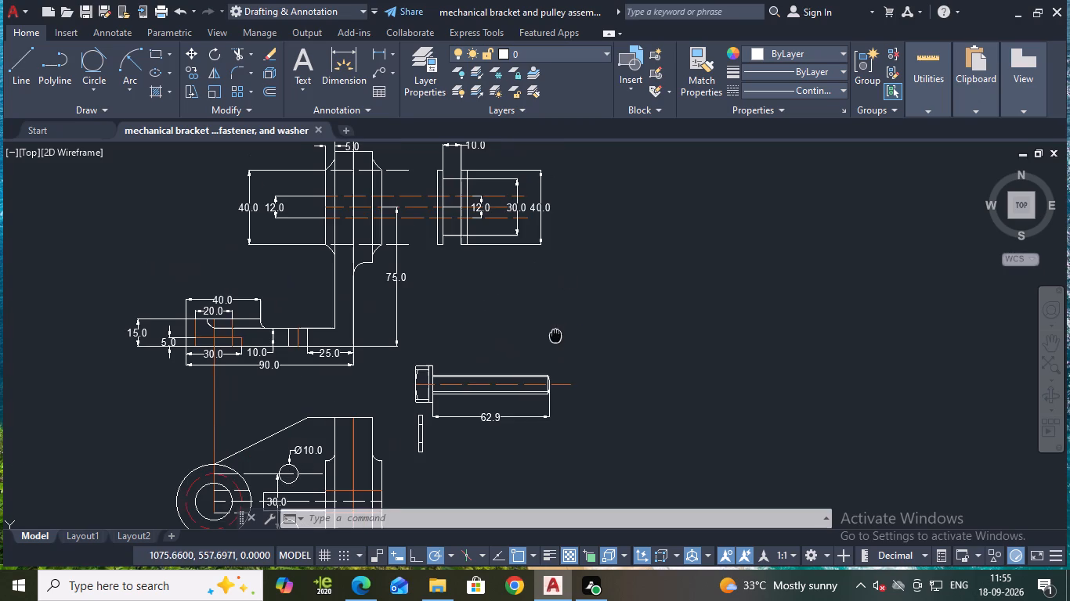
{"action": "middle_click_drag", "start_coordinate": [555, 334], "coordinate": [555, 334]}
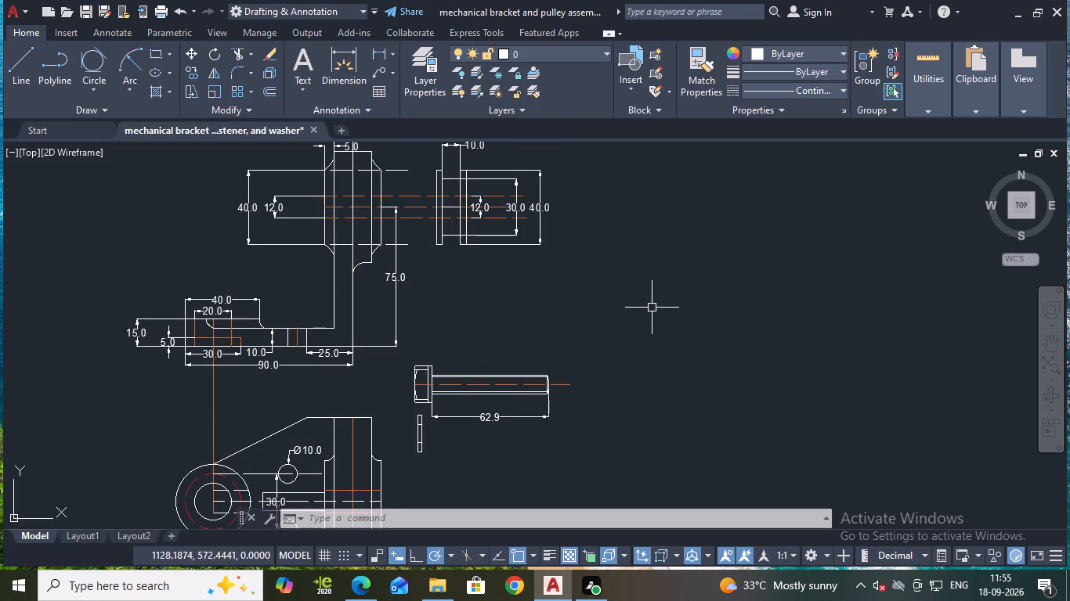
{"action": "scroll", "coordinate": [595, 322], "scroll_direction": "up", "scroll_amount": 1}
{"action": "middle_click_drag", "start_coordinate": [596, 319], "coordinate": [797, 354]}
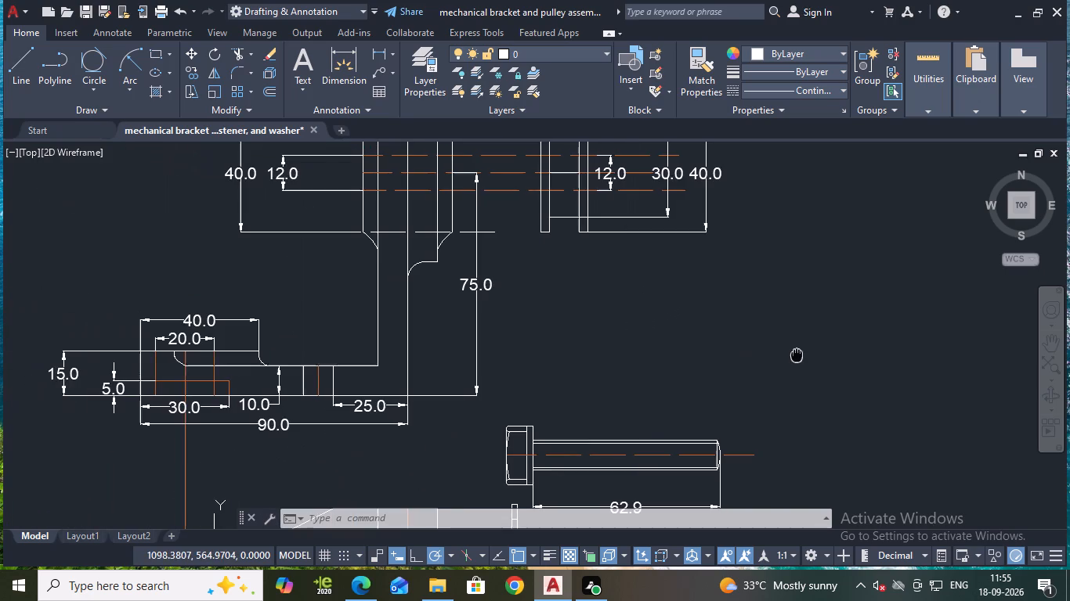
{"action": "middle_click_drag", "start_coordinate": [797, 354], "coordinate": [797, 354]}
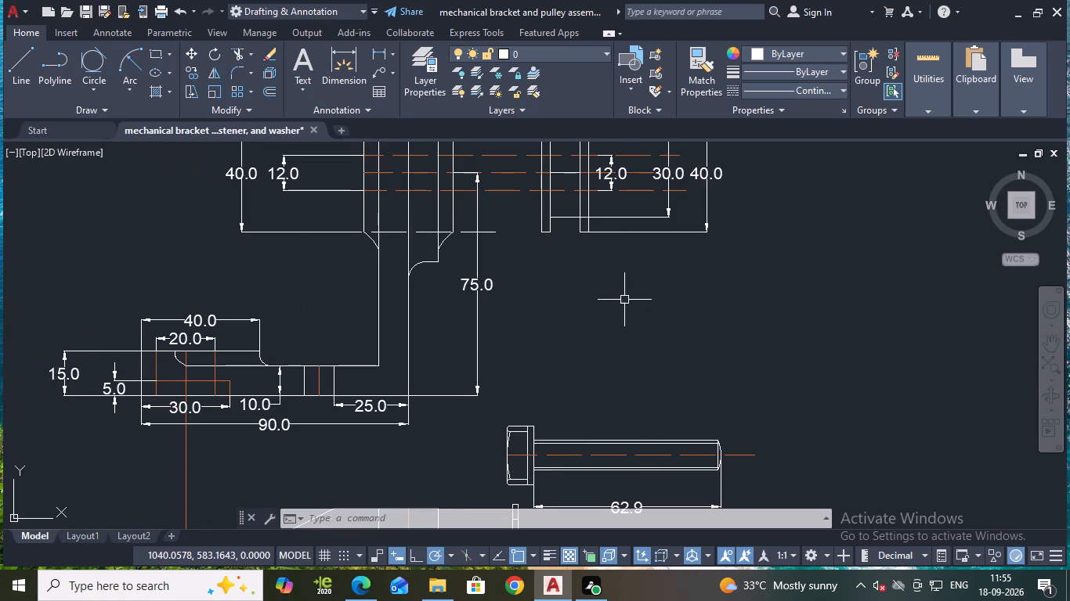
{"action": "middle_click_drag", "start_coordinate": [626, 300], "coordinate": [671, 345]}
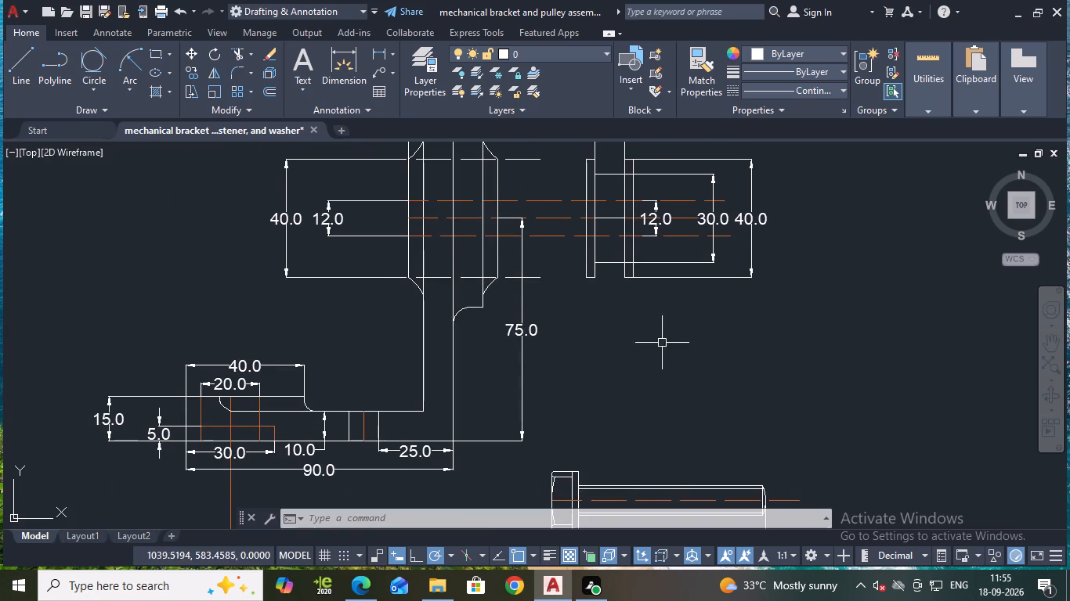
{"action": "middle_click_drag", "start_coordinate": [366, 361], "coordinate": [411, 283]}
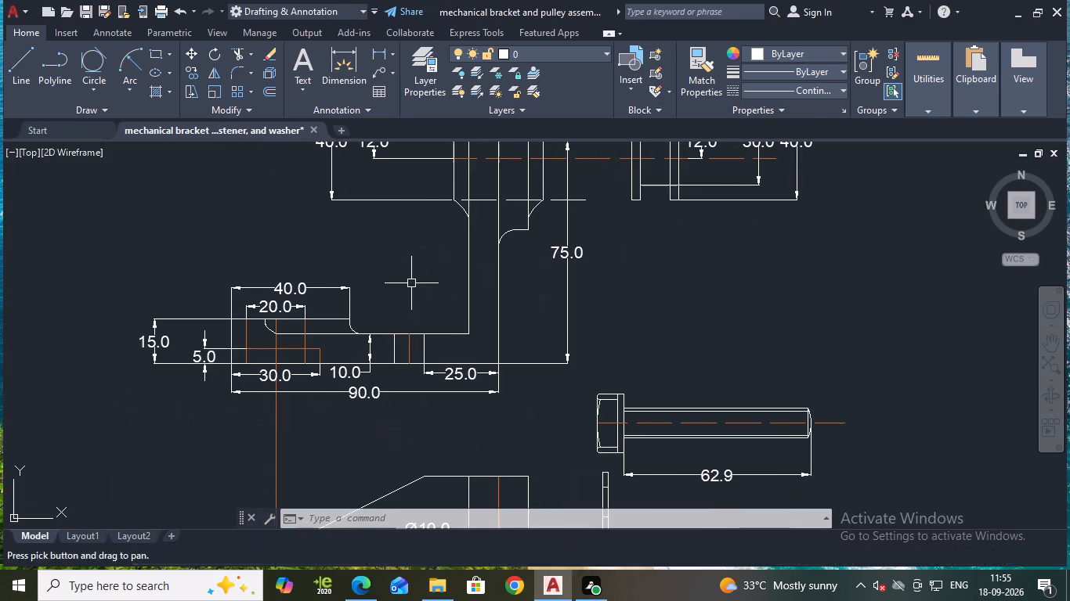
{"action": "left_click", "coordinate": [378, 59]}
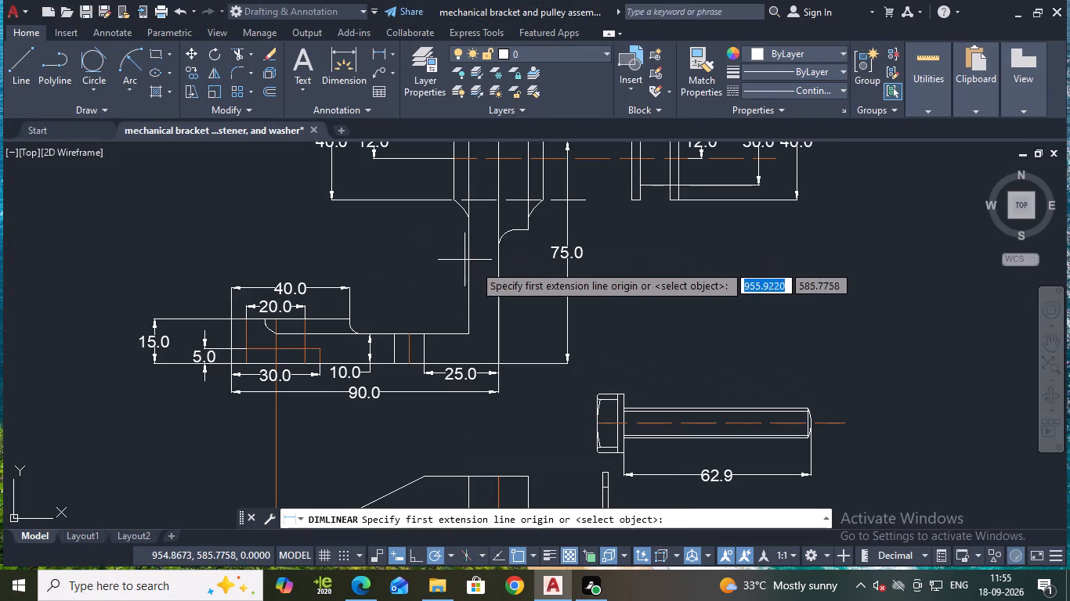
{"action": "left_click", "coordinate": [465, 308]}
{"action": "left_click", "coordinate": [496, 308]}
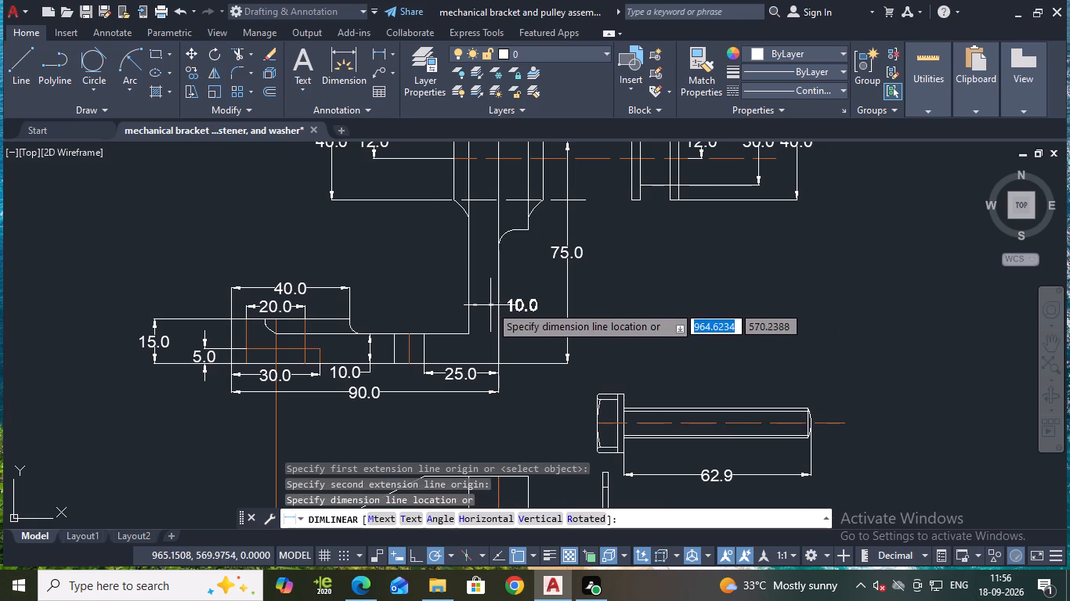
{"action": "left_click", "coordinate": [490, 304]}
{"action": "scroll", "coordinate": [736, 240], "scroll_direction": "down", "scroll_amount": 1}
{"action": "key", "text": "Escape"}
{"action": "middle_click_drag", "start_coordinate": [788, 265], "coordinate": [740, 279]}
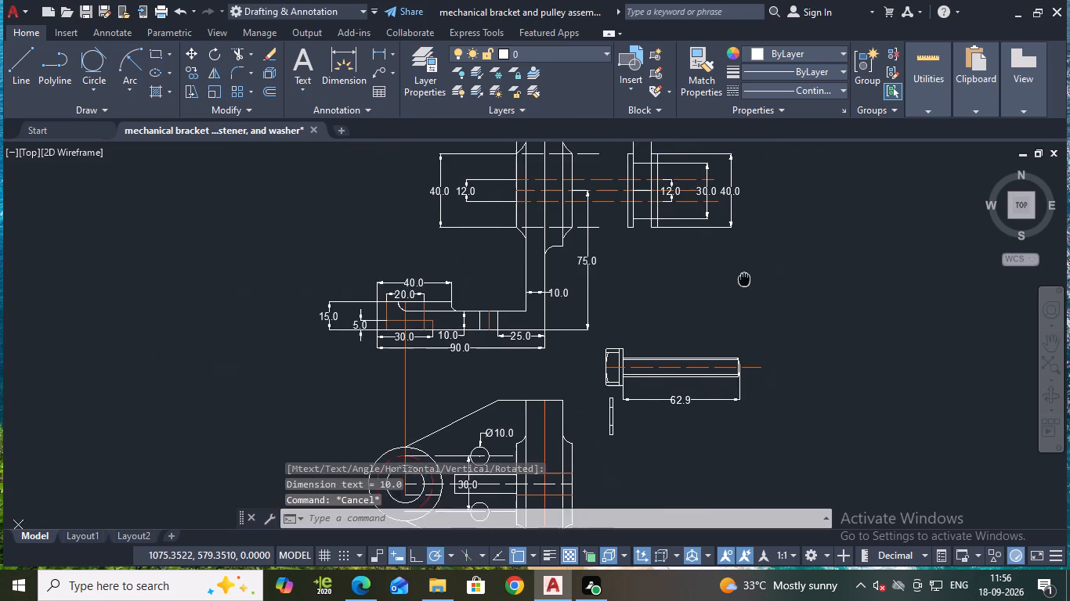
{"action": "middle_click_drag", "start_coordinate": [740, 279], "coordinate": [730, 278]}
Turn off log file recording with LOGFILEOFF and save the drawing.
{"action": "type", "text": "log"}
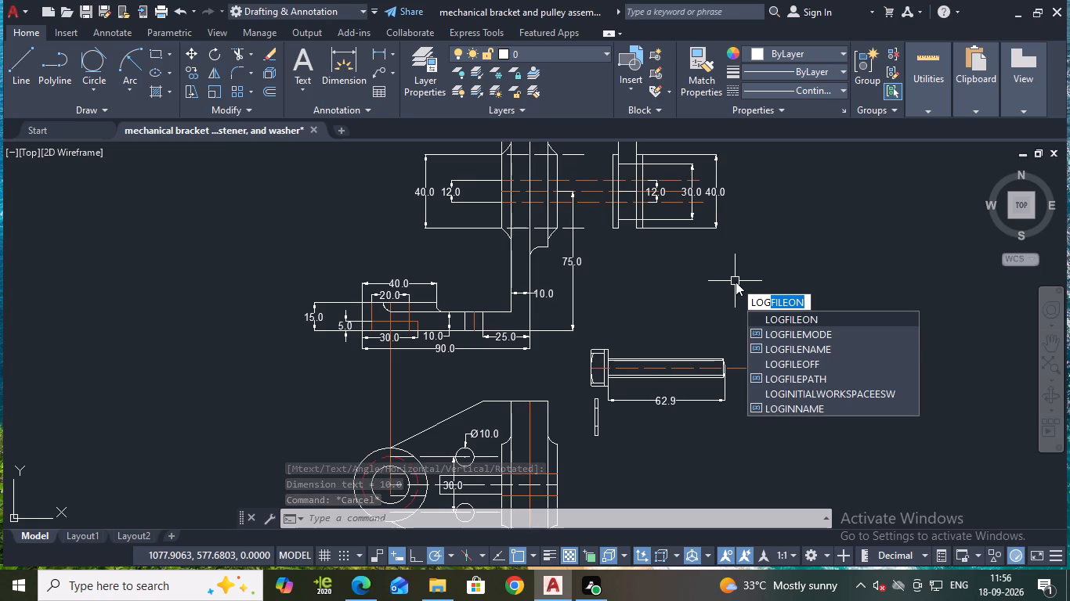
{"action": "left_click", "coordinate": [802, 363]}
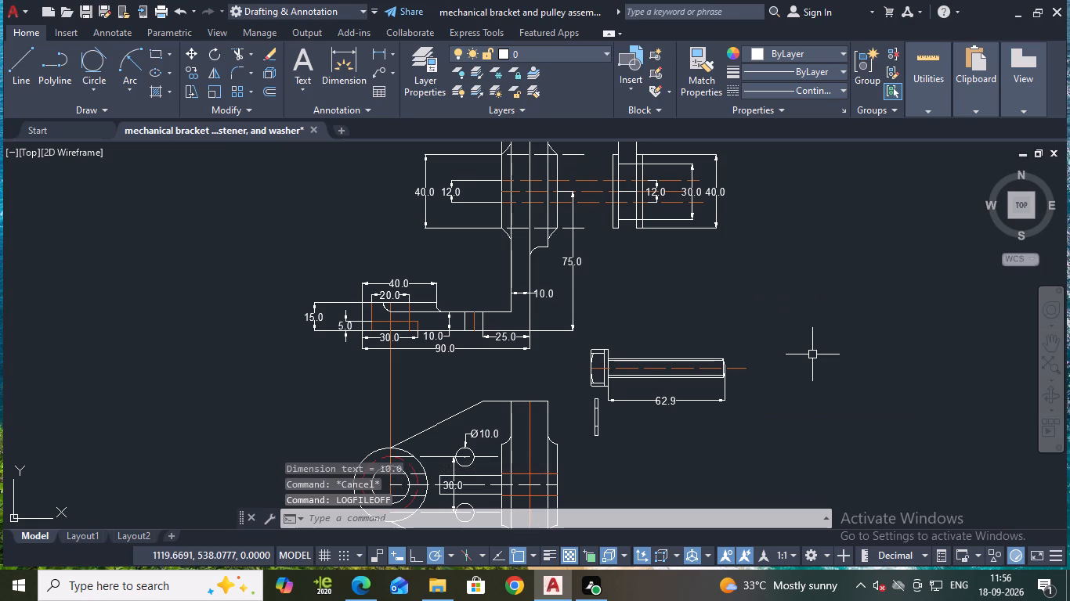
{"action": "key", "text": "ctrl+s"}
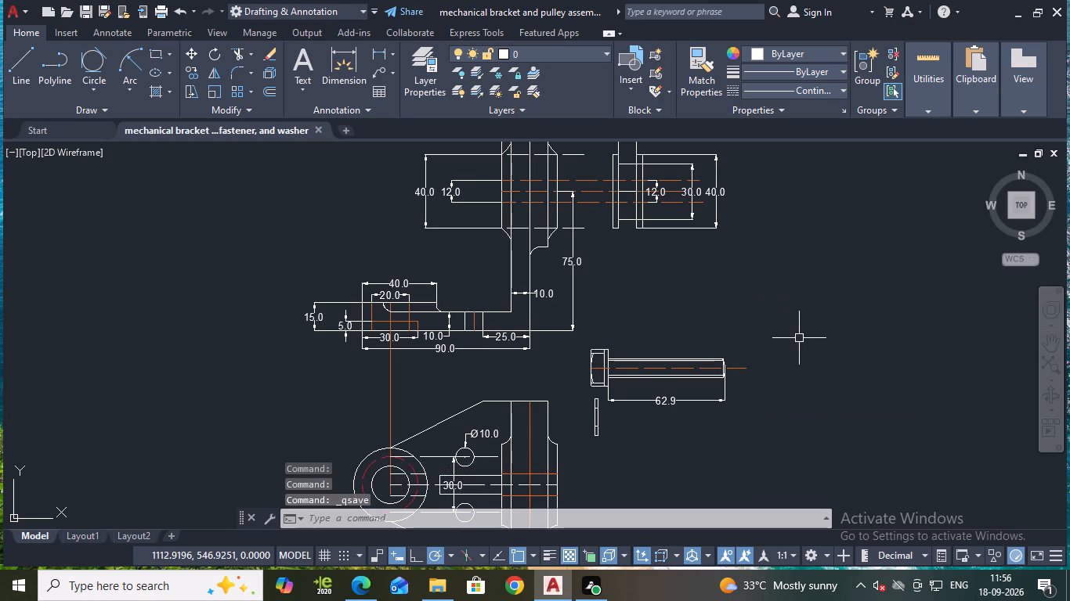
Set up a plot with the DWG To PDF.pc3 plotter and ISO A4 (297.00 x 210.00 MM) paper.
{"action": "type", "text": "plot"}
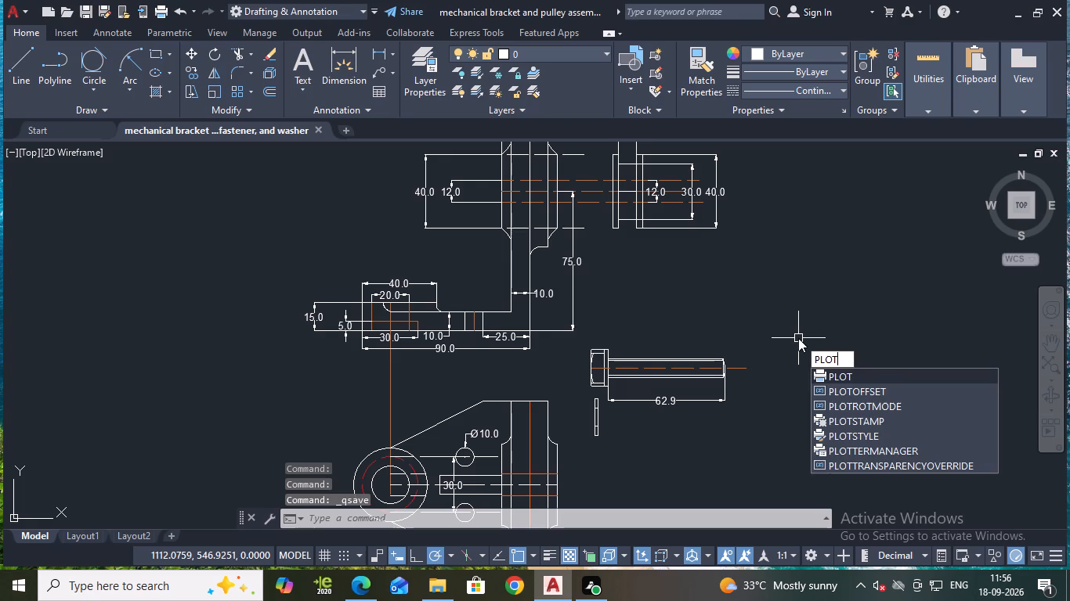
{"action": "left_click", "coordinate": [866, 374]}
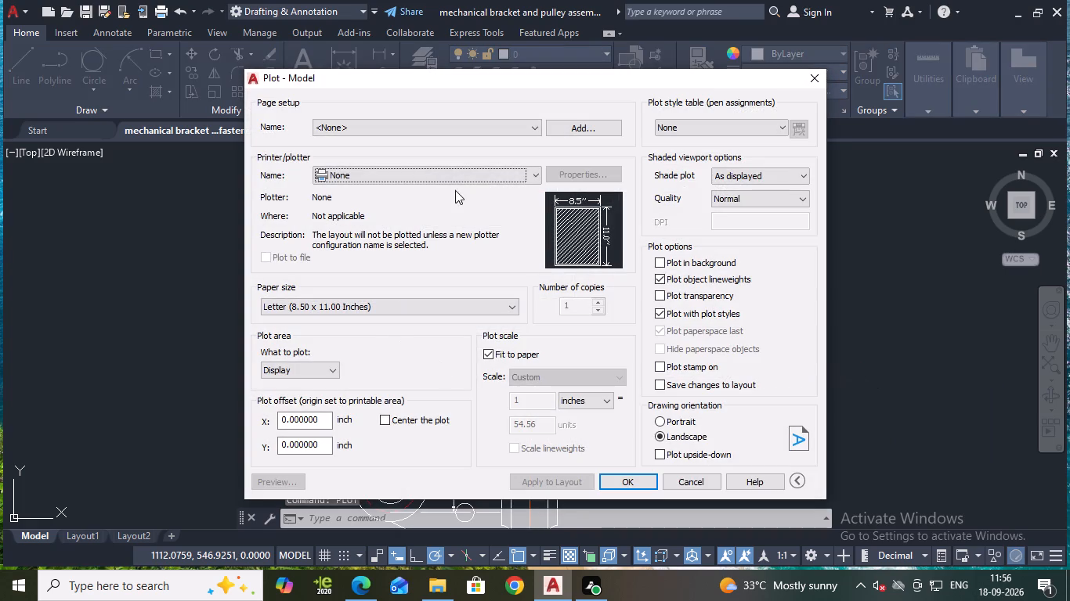
{"action": "left_click", "coordinate": [437, 176]}
{"action": "left_click", "coordinate": [385, 258]}
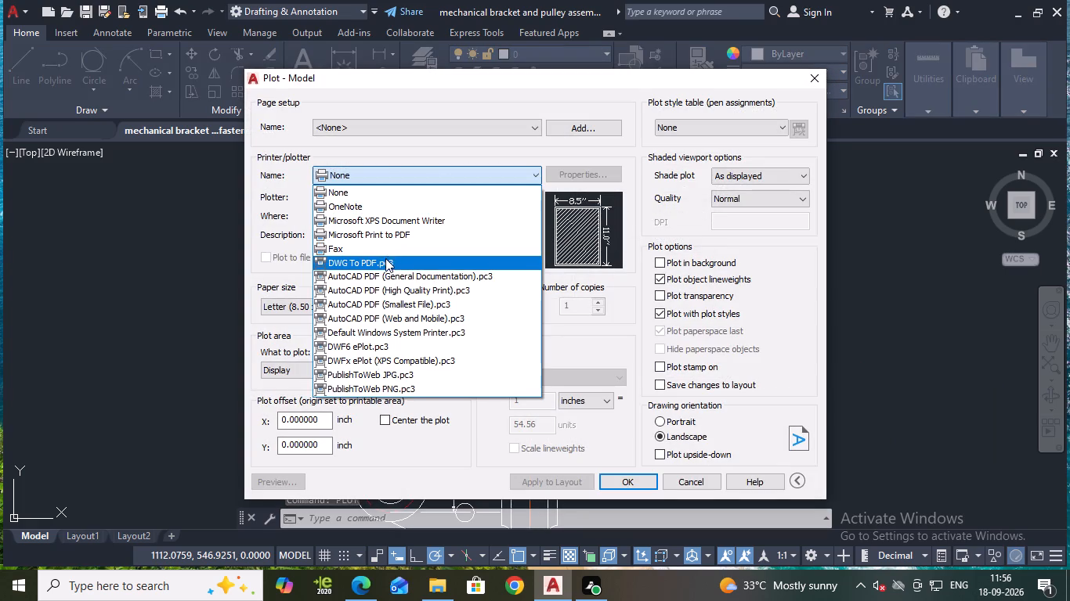
{"action": "left_click", "coordinate": [368, 312]}
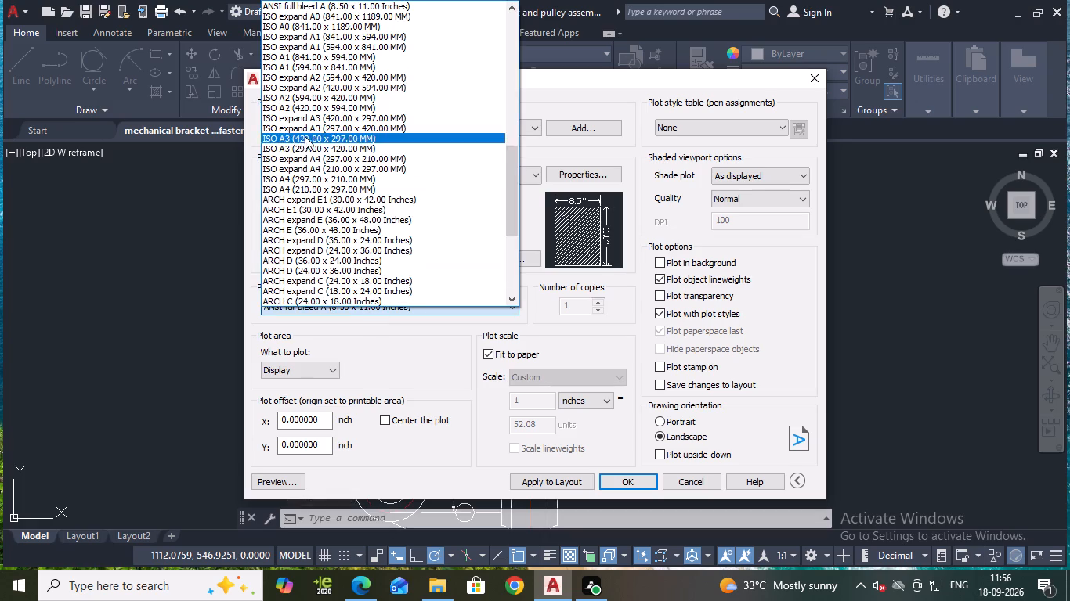
{"action": "left_click", "coordinate": [305, 175]}
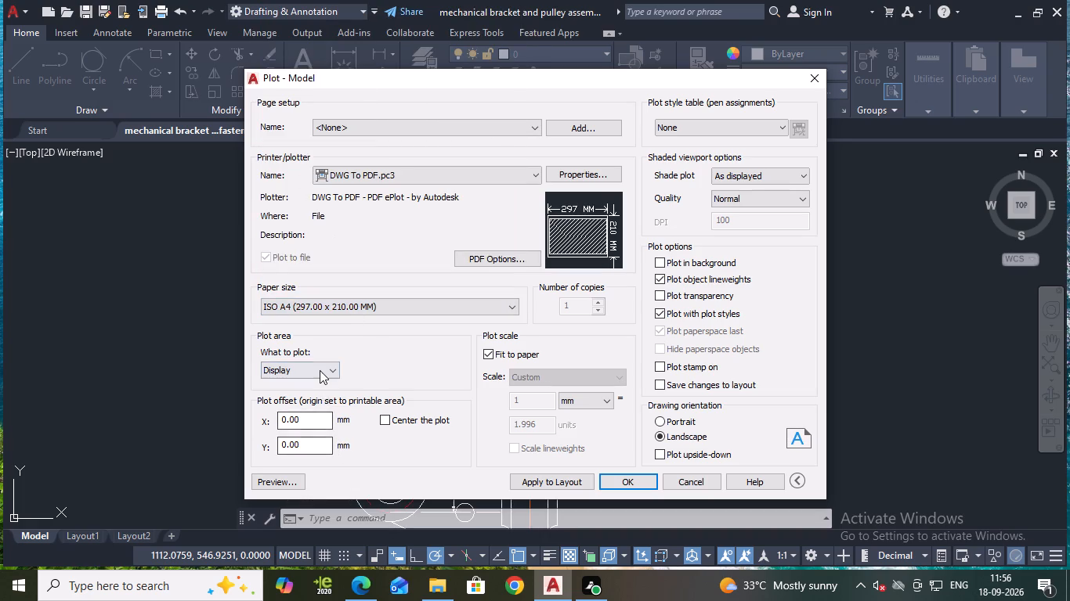
Set the plot area to a window enclosing all bracket, pulley, bolt and washer views with their dimensions.
{"action": "left_click", "coordinate": [320, 370]}
{"action": "left_click", "coordinate": [289, 411]}
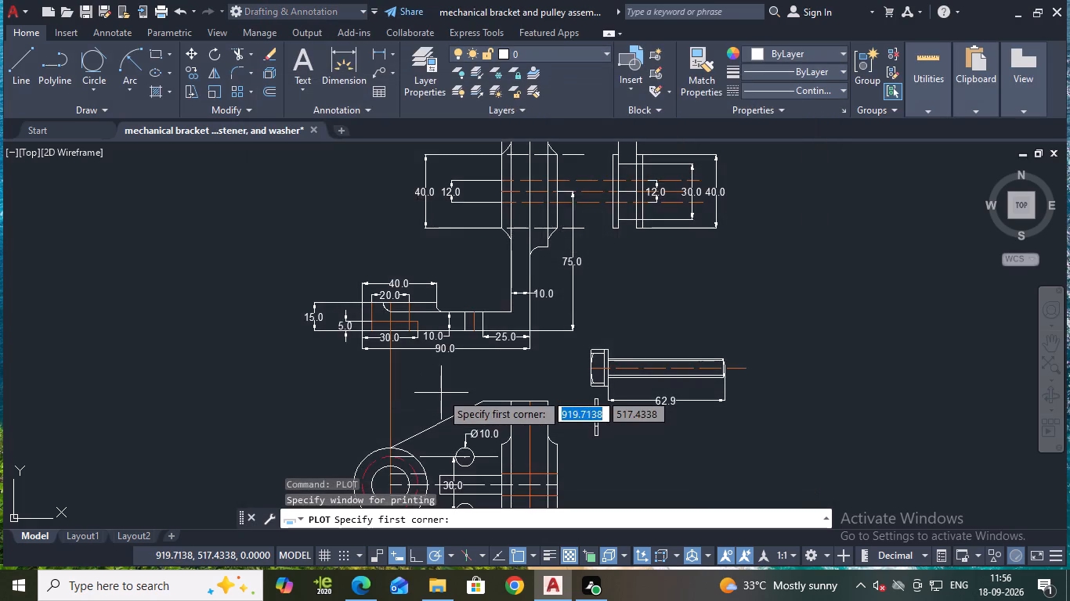
{"action": "scroll", "coordinate": [441, 393], "scroll_direction": "down", "scroll_amount": 2}
{"action": "scroll", "coordinate": [422, 357], "scroll_direction": "up", "scroll_amount": 1}
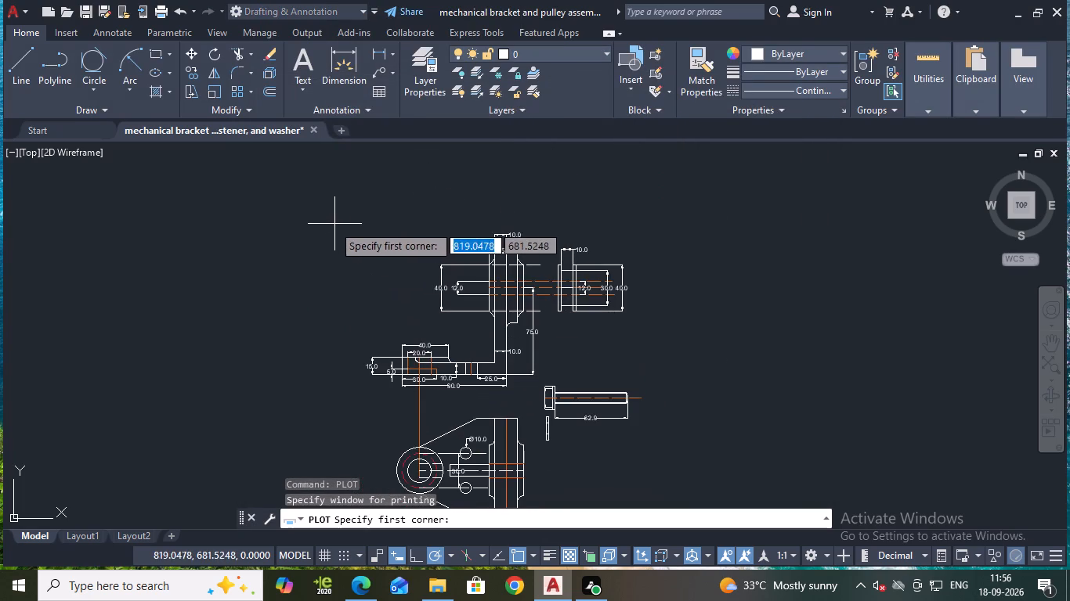
{"action": "left_click", "coordinate": [317, 220]}
{"action": "middle_click_drag", "start_coordinate": [690, 401], "coordinate": [681, 308]}
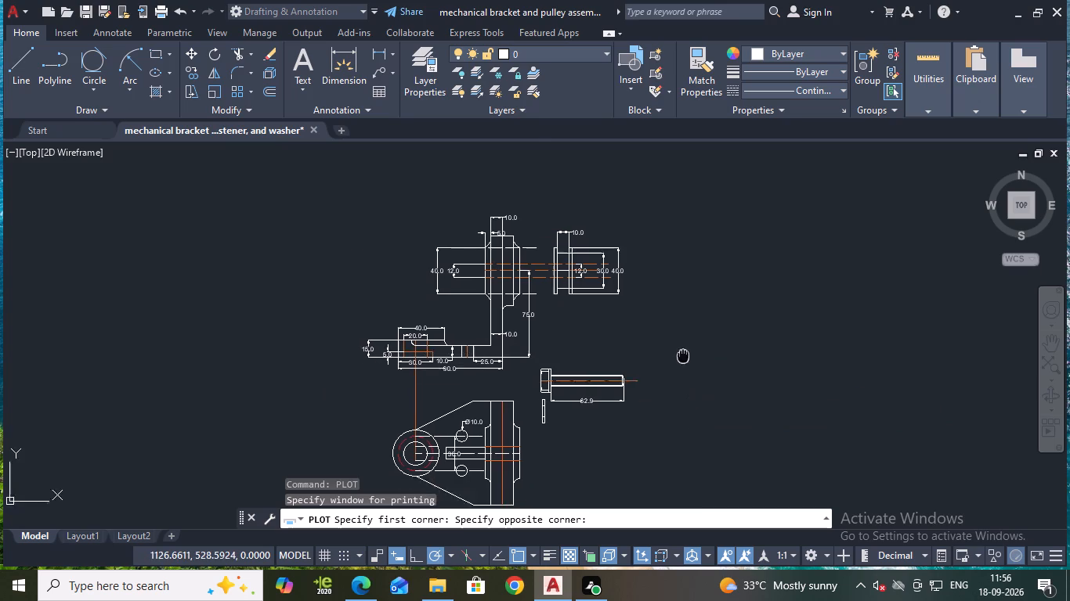
{"action": "middle_click_drag", "start_coordinate": [681, 308], "coordinate": [690, 277]}
{"action": "left_click", "coordinate": [709, 429]}
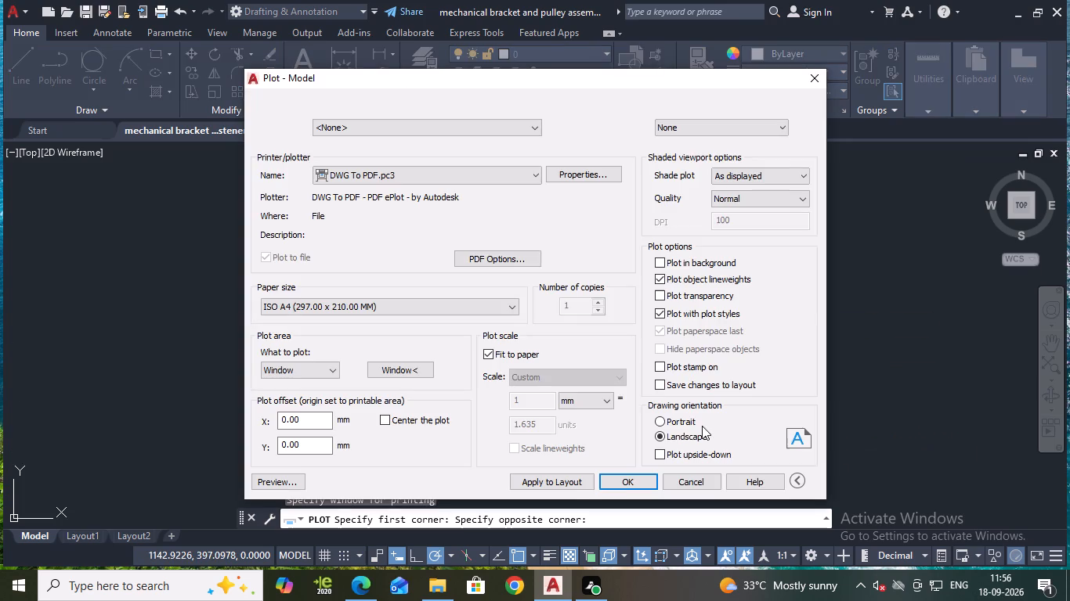
Plot the drawing to a PDF in the Documents folder, keeping the suggested file name.
{"action": "left_click", "coordinate": [622, 480]}
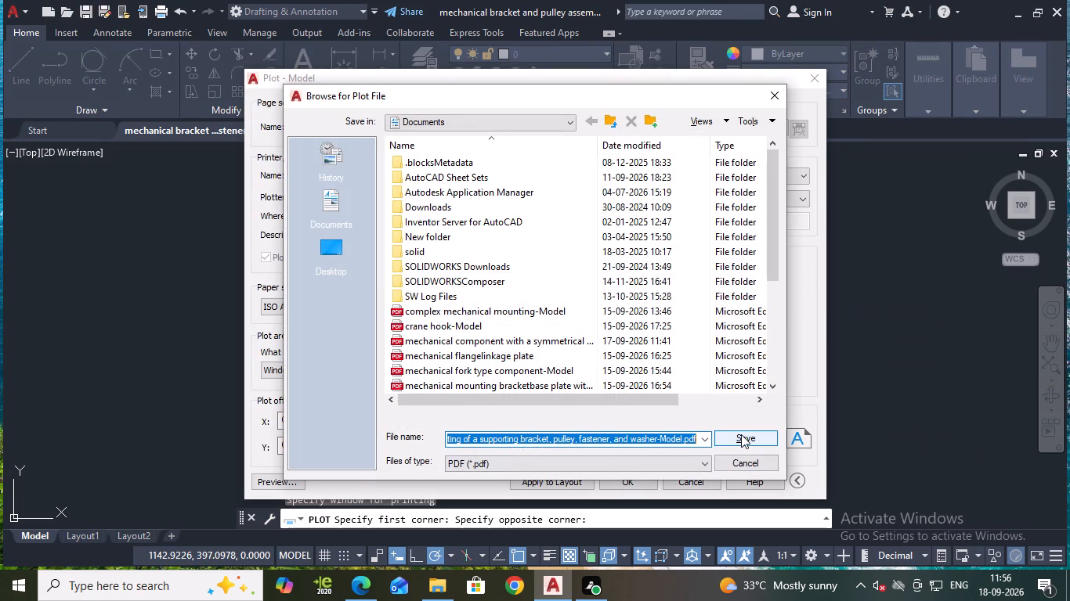
{"action": "left_click", "coordinate": [741, 434]}
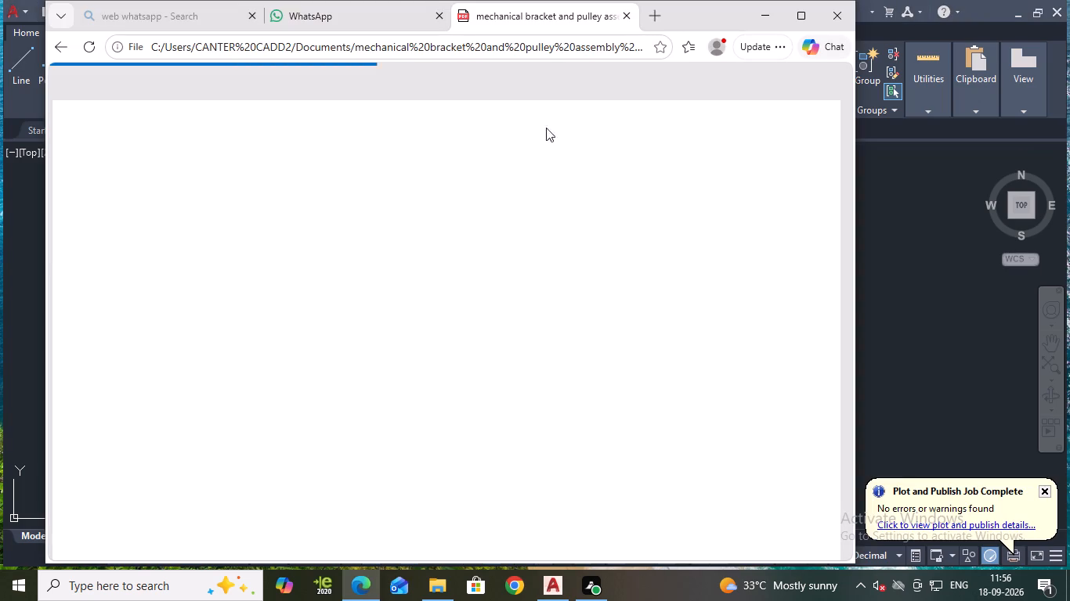
Look over the plotted PDF in Microsoft Edge to check the views and dimensions on the sheet.
{"action": "middle_click_drag", "start_coordinate": [532, 449], "coordinate": [645, 290]}
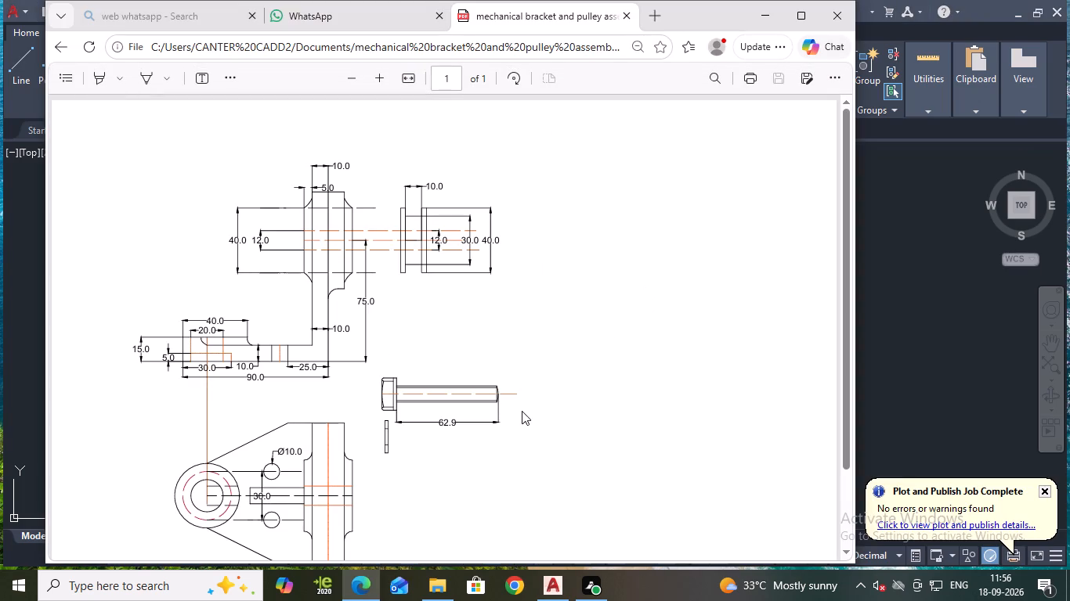
{"action": "scroll", "coordinate": [512, 425], "scroll_direction": "up", "scroll_amount": 1}
{"action": "scroll", "coordinate": [510, 426], "scroll_direction": "down", "scroll_amount": 1}
{"action": "middle_click_drag", "start_coordinate": [496, 440], "coordinate": [550, 378]}
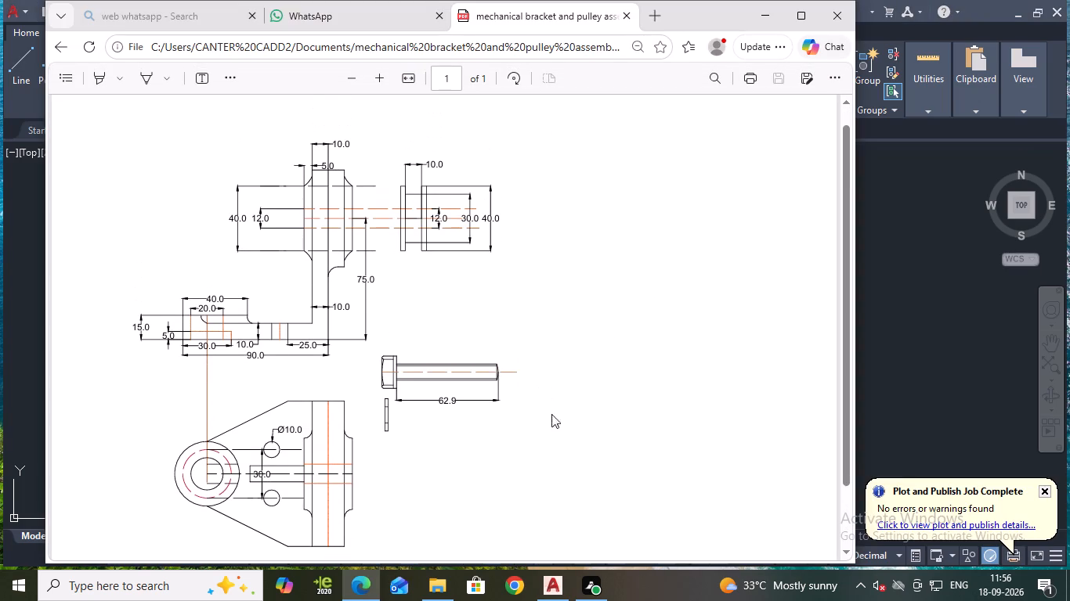
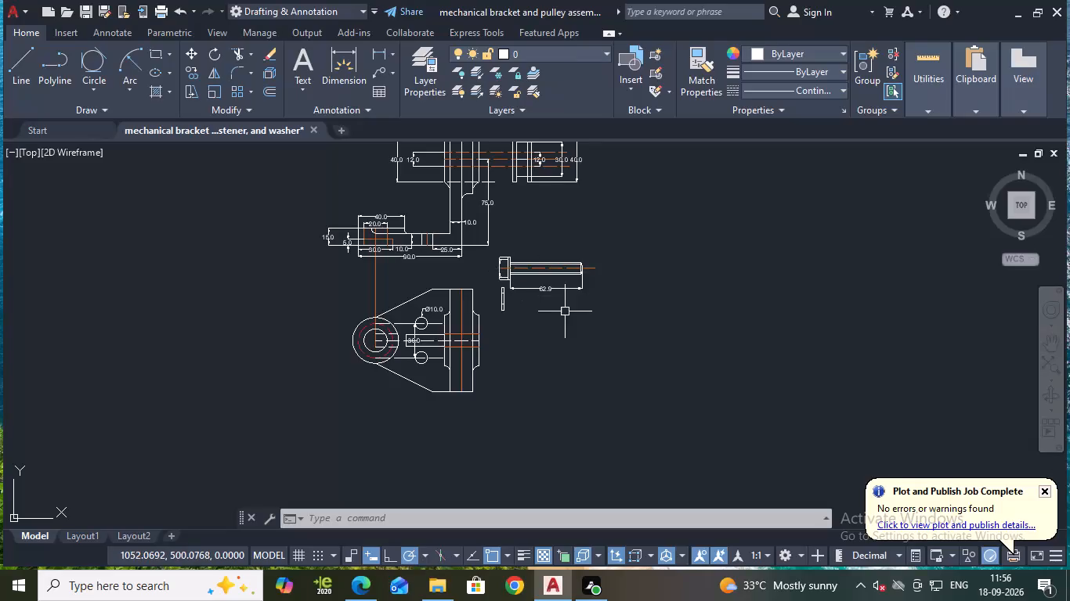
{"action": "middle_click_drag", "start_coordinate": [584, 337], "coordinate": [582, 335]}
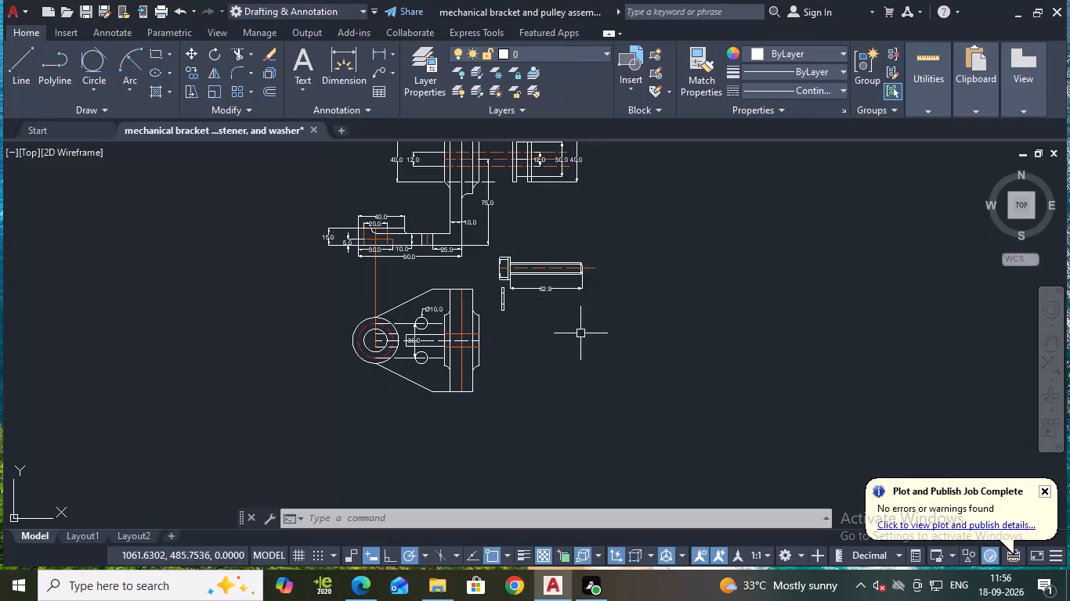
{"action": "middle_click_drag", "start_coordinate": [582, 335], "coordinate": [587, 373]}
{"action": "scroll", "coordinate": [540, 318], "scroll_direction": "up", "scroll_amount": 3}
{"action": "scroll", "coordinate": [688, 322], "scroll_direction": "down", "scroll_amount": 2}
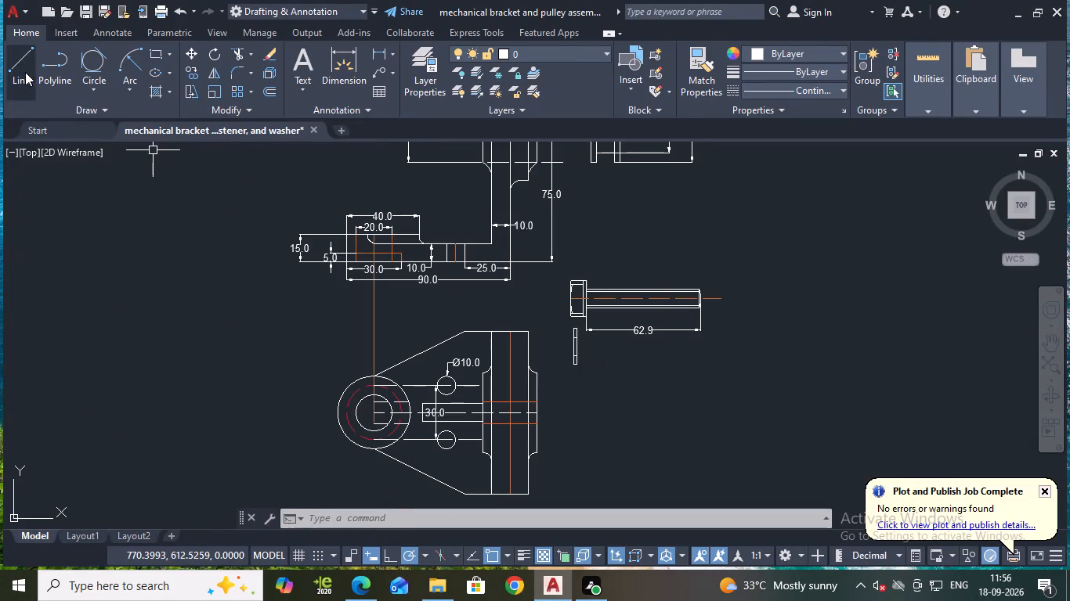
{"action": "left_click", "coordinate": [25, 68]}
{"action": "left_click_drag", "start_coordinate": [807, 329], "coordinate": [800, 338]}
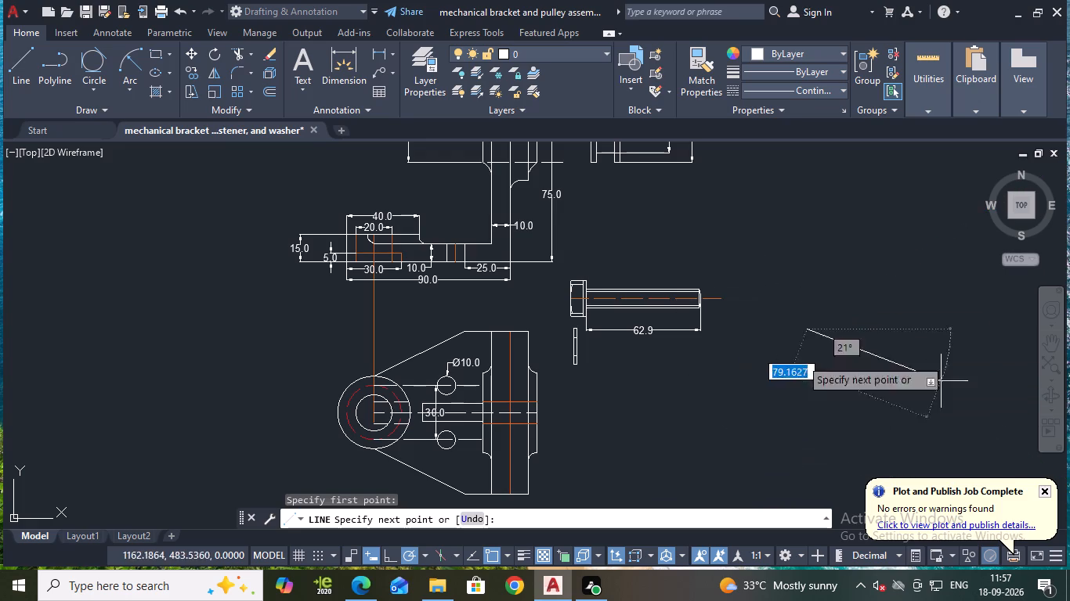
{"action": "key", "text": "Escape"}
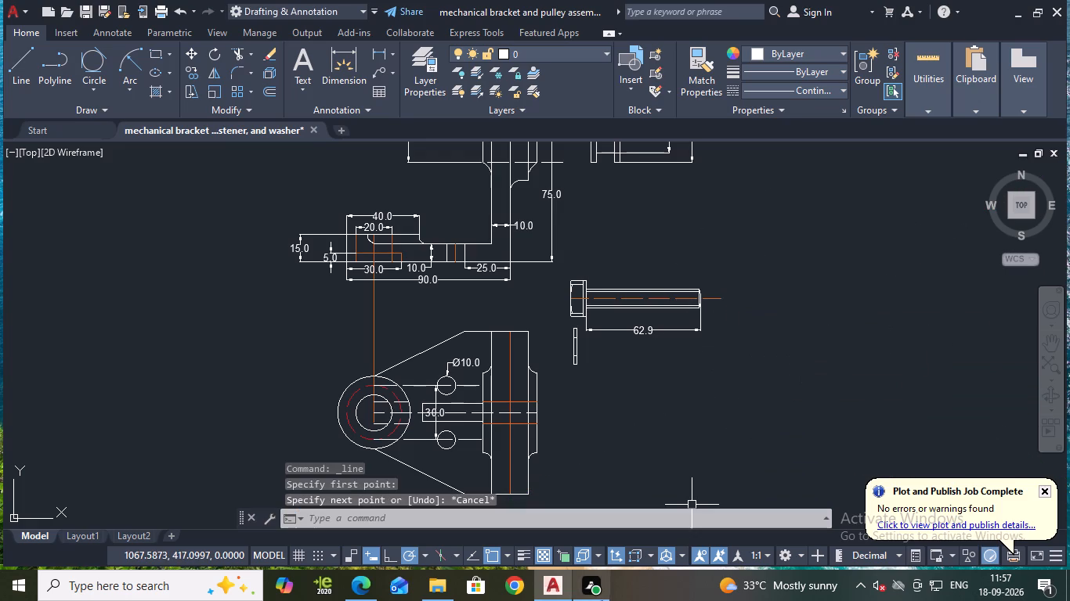
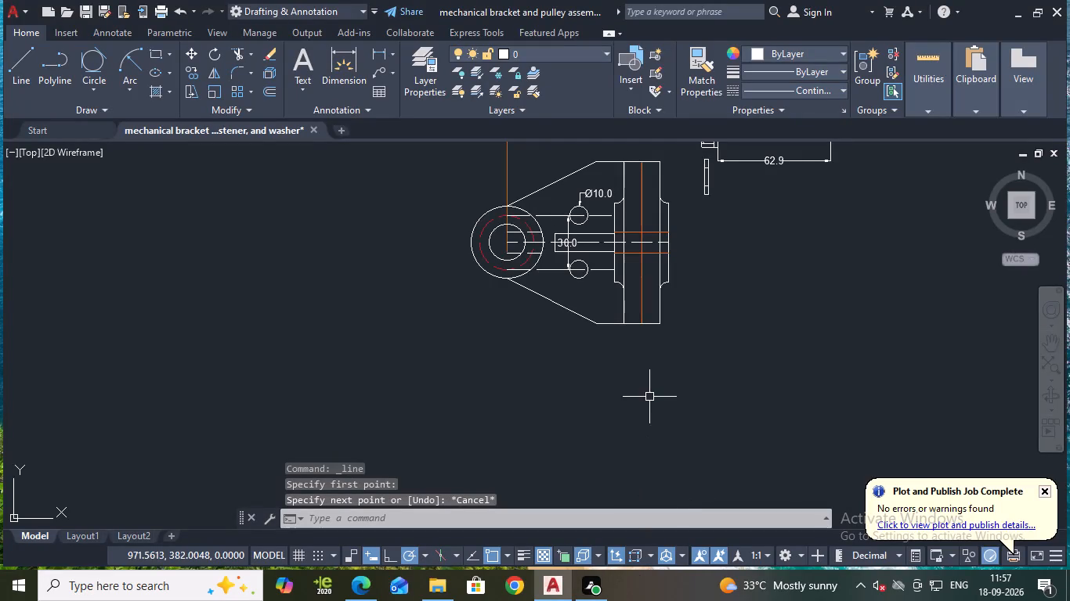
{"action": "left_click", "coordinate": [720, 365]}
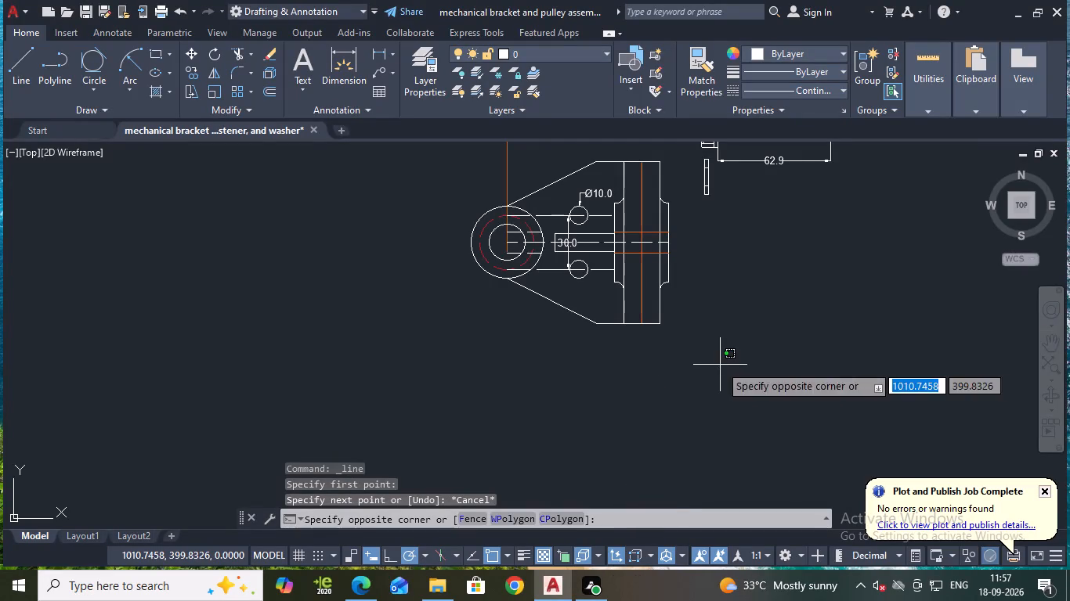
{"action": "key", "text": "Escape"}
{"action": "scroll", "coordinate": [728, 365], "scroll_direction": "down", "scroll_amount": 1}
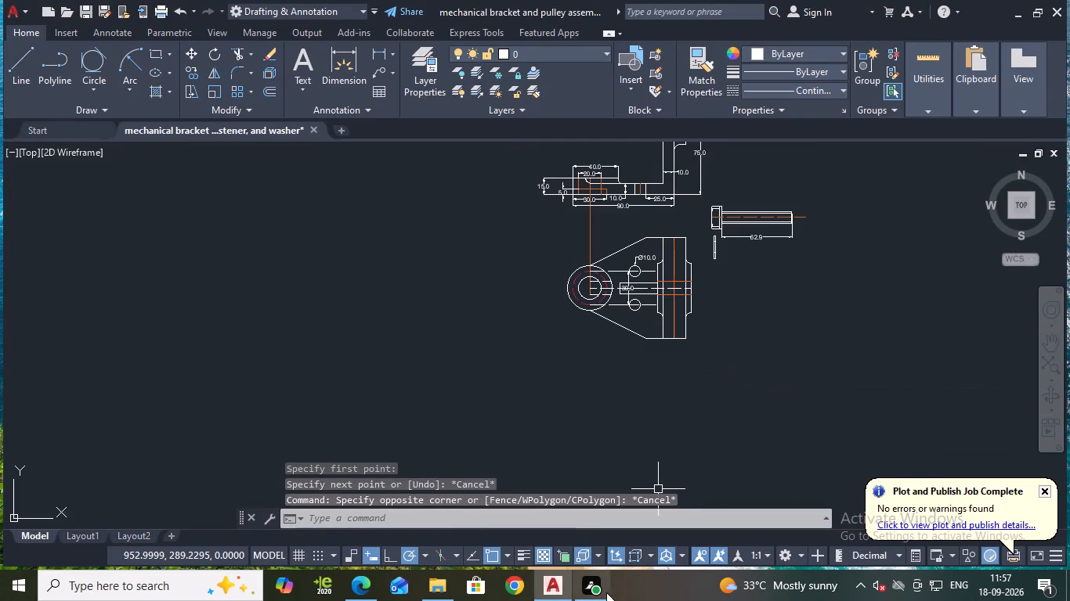